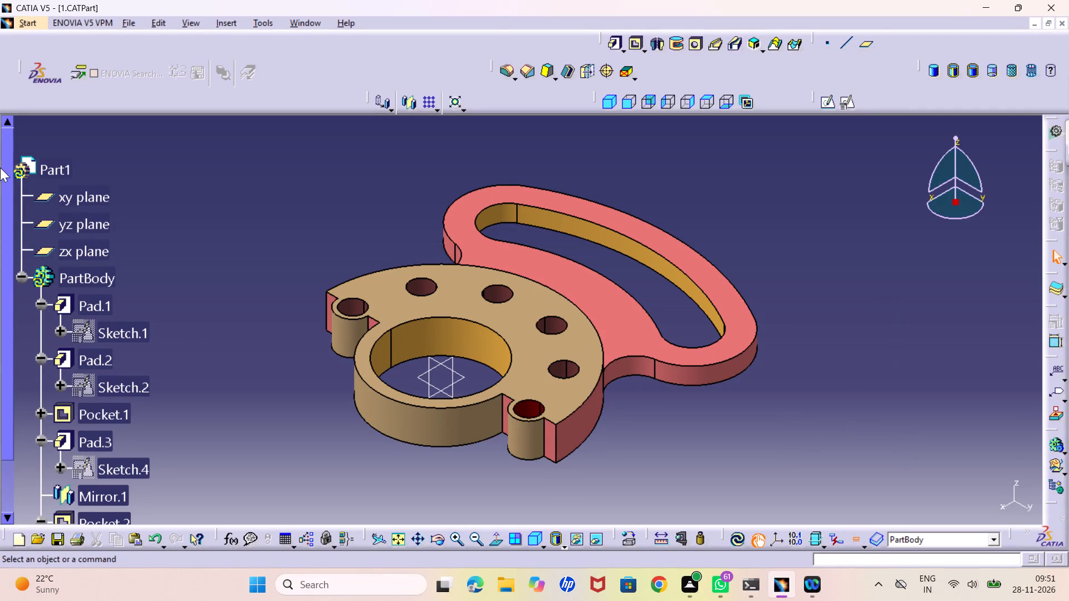
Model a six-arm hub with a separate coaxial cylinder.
Create a new part named Part2 in Part Design with hybrid design enabled.
left_click(29, 23)
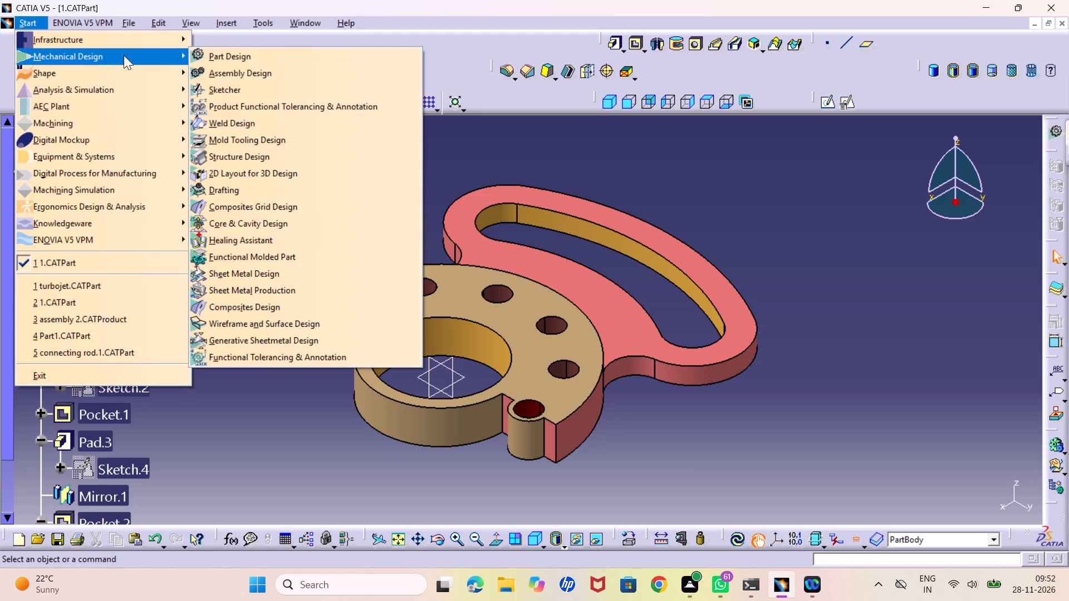
left_click(233, 53)
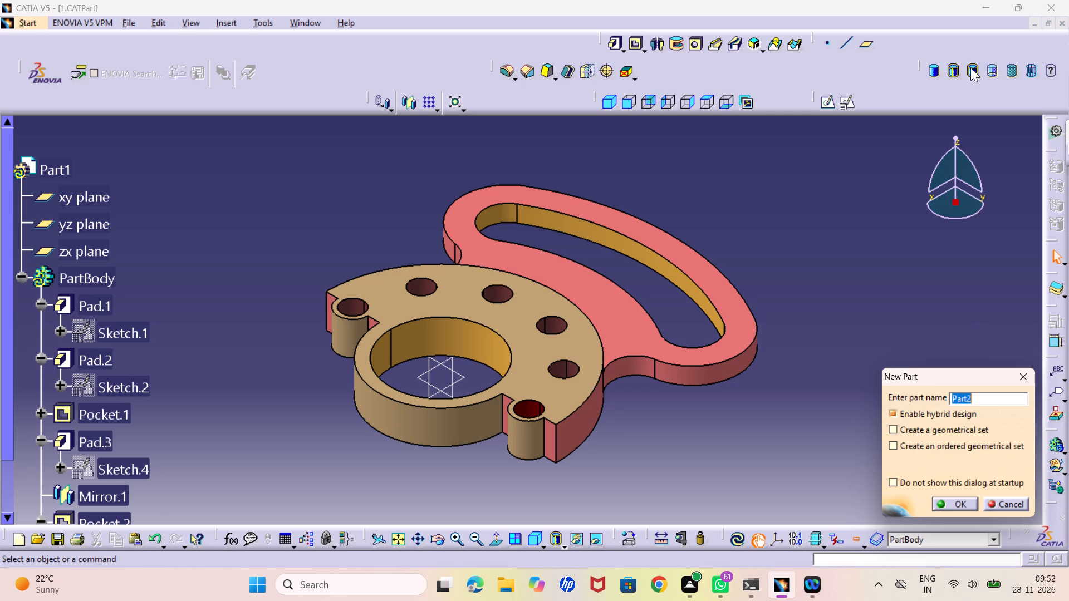
left_click(947, 501)
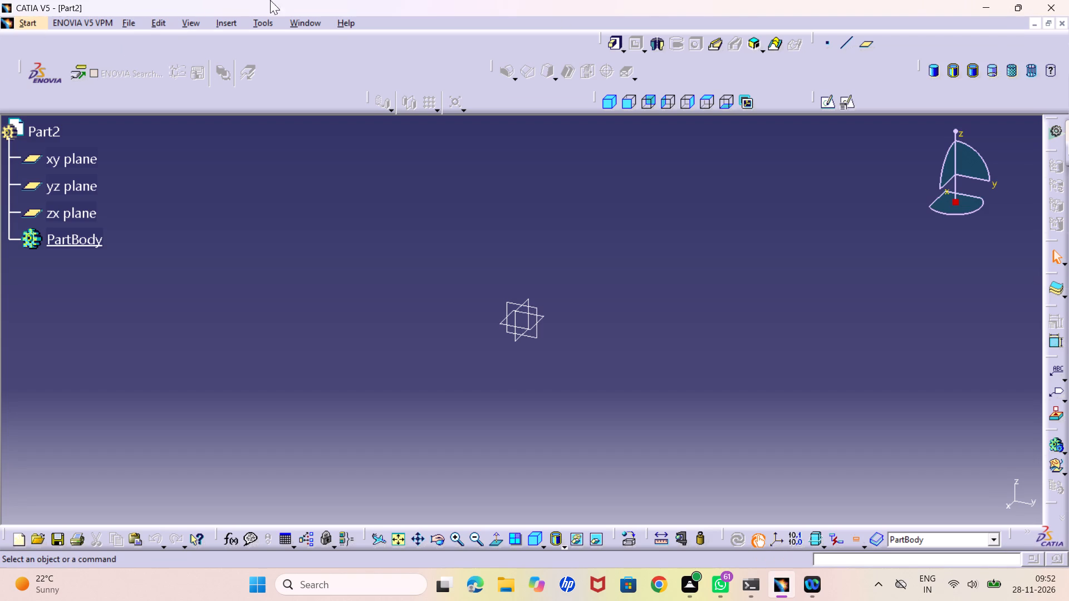
Open a positioned sketch on the xy plane with the axes swapped and the V direction reversed.
left_click(546, 315)
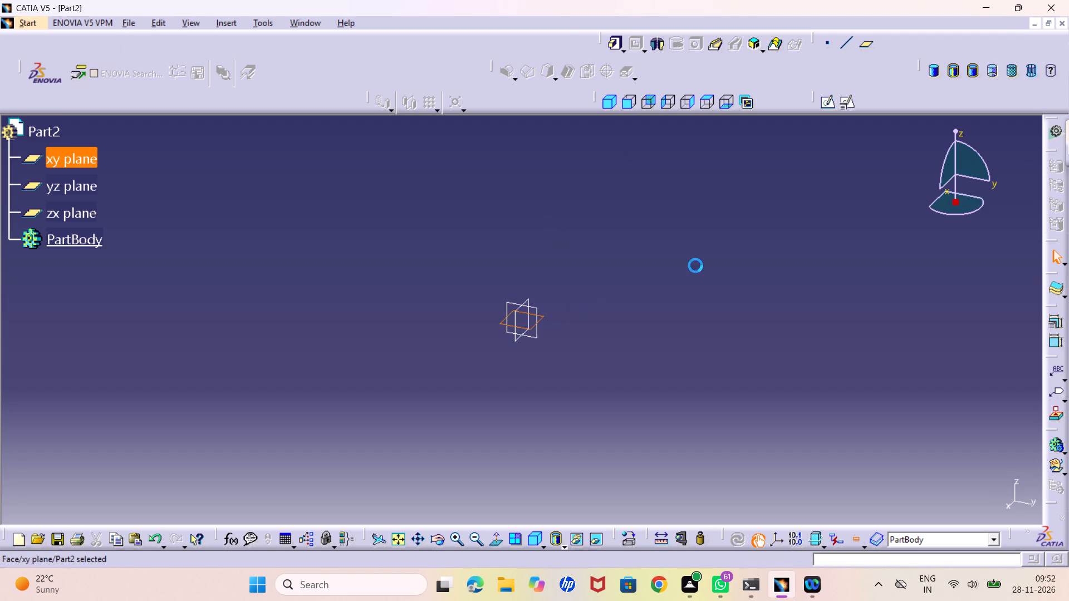
left_click(851, 98)
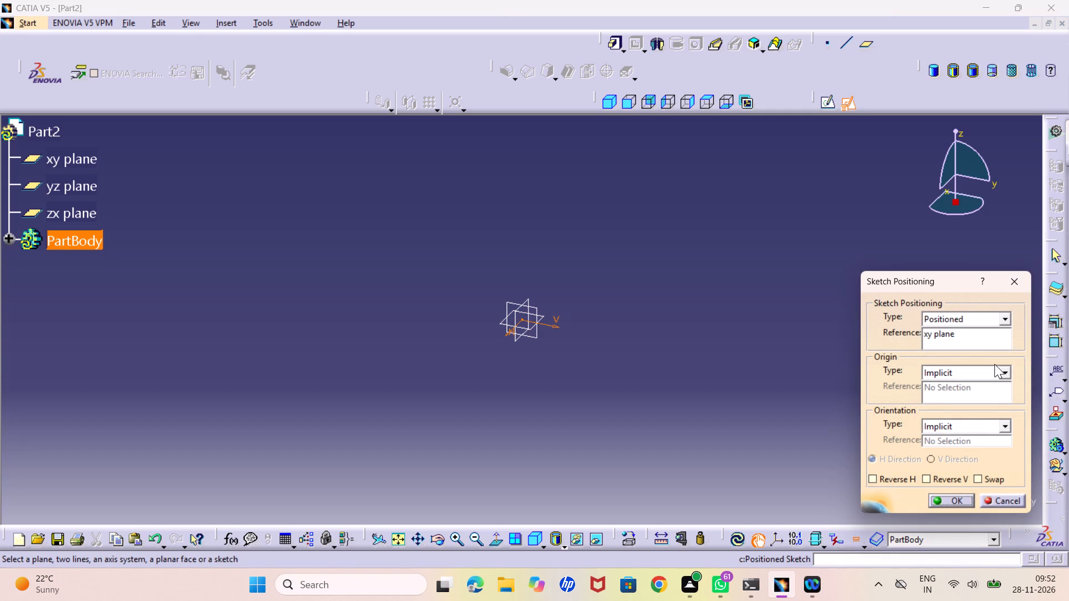
left_click(977, 477)
left_click(936, 482)
left_click(957, 503)
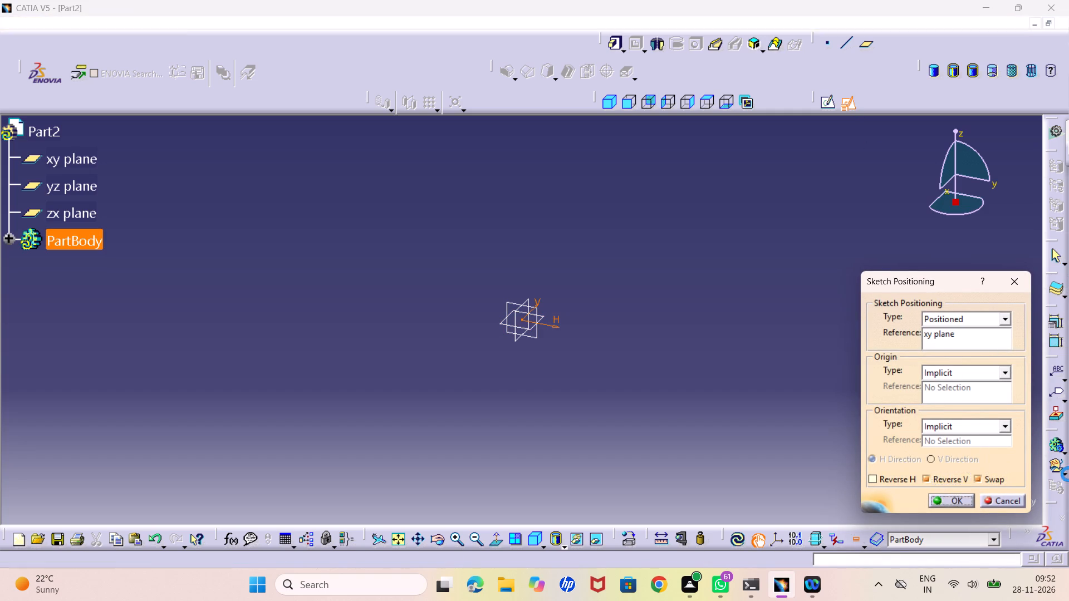
Sketch a circle about 111 mm in diameter centred on the sketch origin.
middle_click_drag(462, 340, 463, 357)
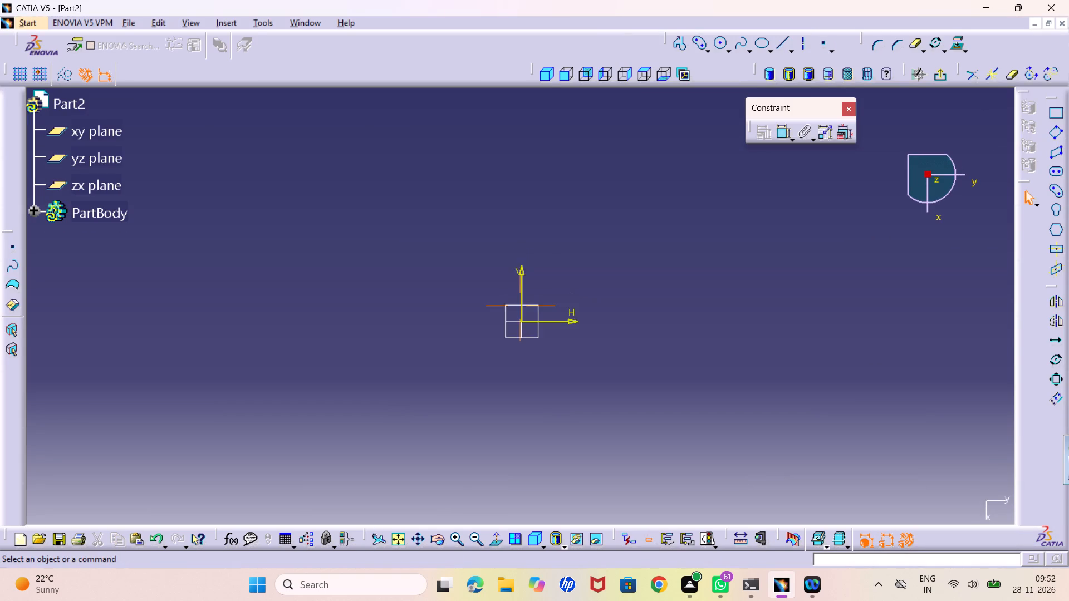
middle_click_drag(463, 357, 464, 364)
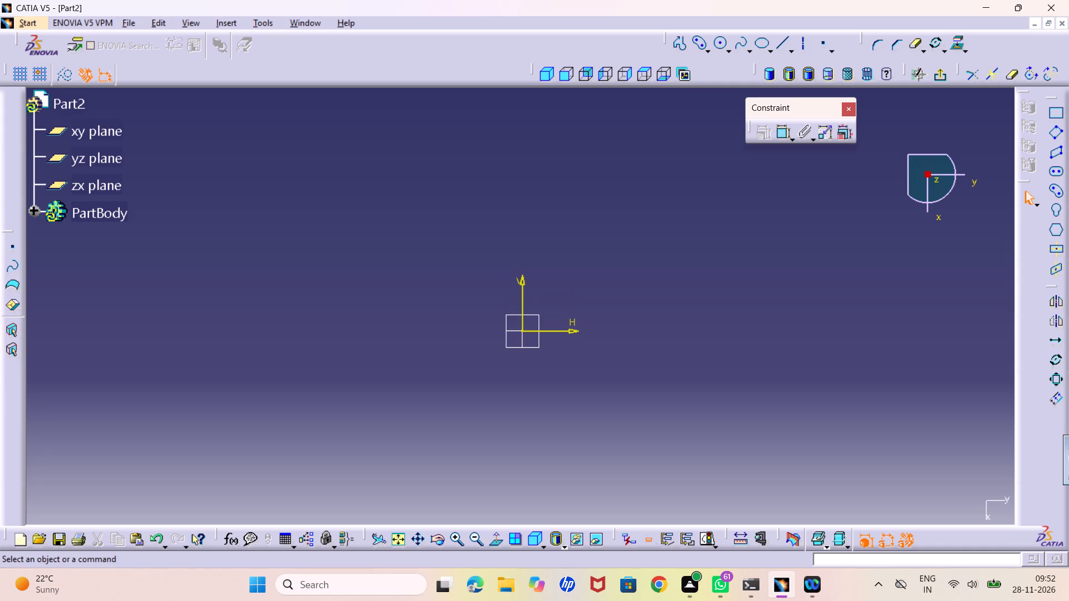
left_click(715, 40)
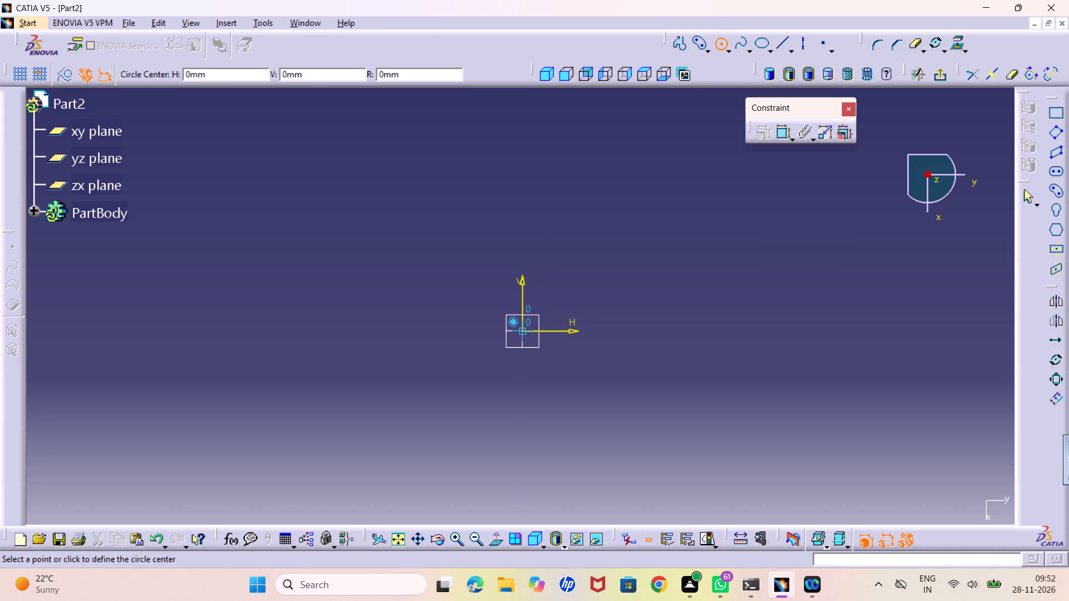
left_click(524, 330)
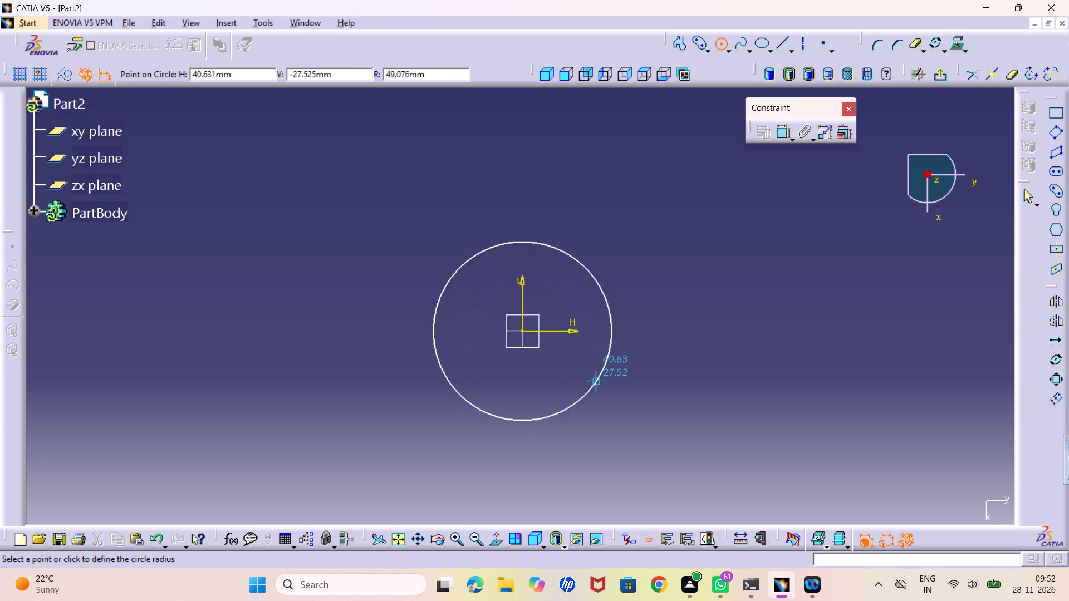
left_click(604, 393)
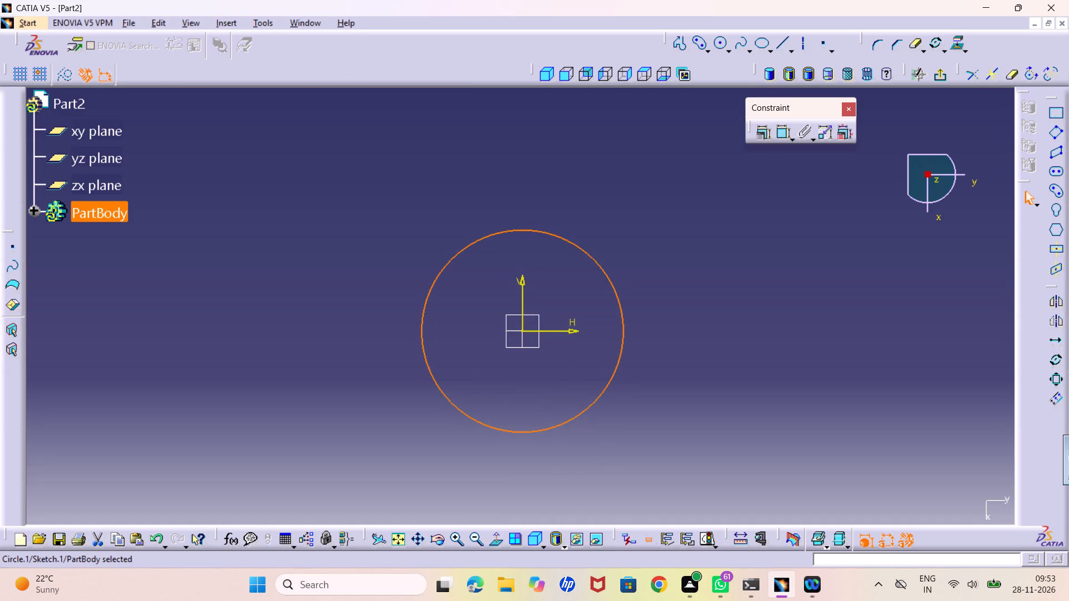
Constrain the circle with a radius dimension of 81 mm and exit the sketch.
double_click(777, 129)
left_click(632, 282)
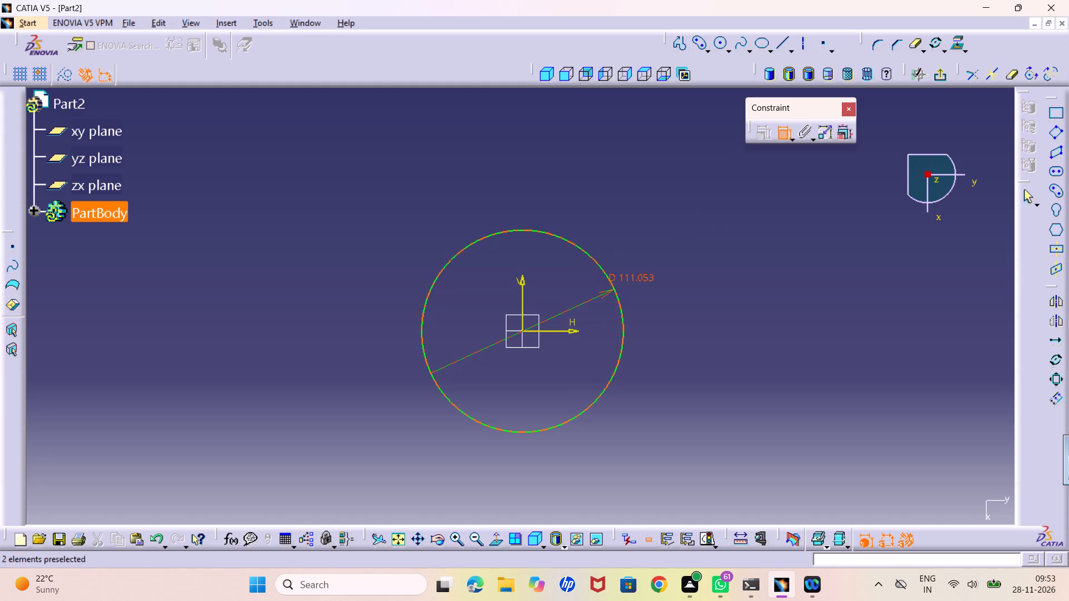
double_click(632, 276)
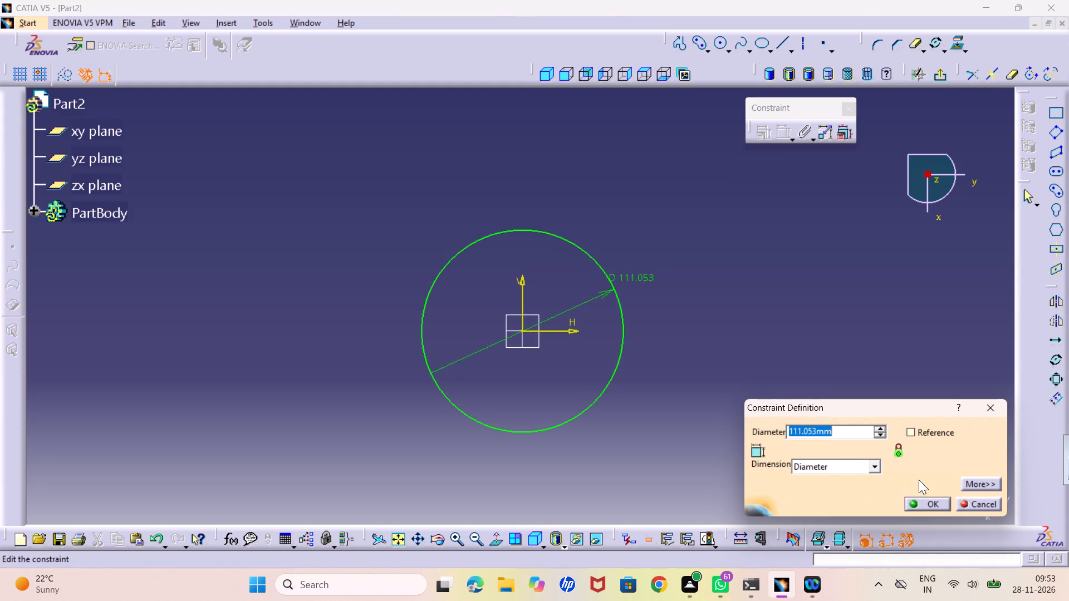
left_click(869, 468)
left_click(815, 485)
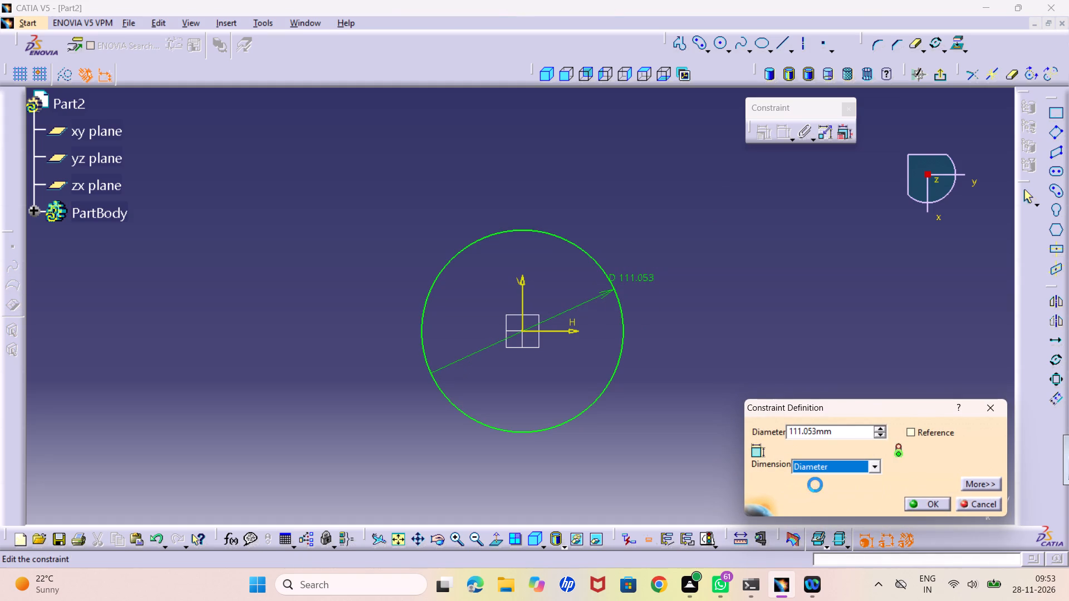
left_click(820, 469)
left_click(815, 480)
double_click(829, 435)
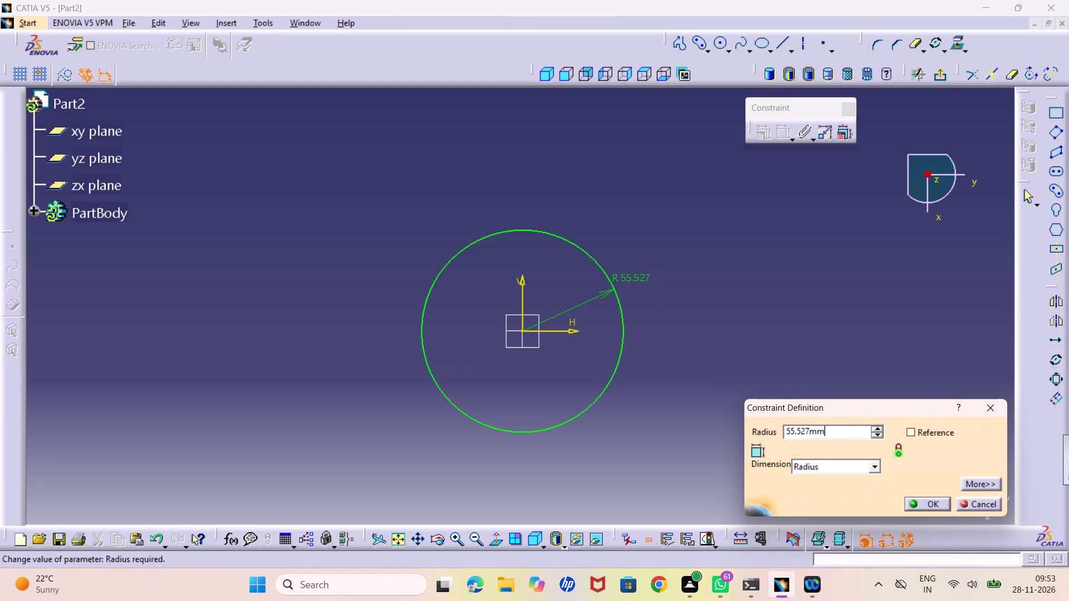
key("2")
key("BackSpace")
type("81")
key("Return")
left_click(780, 376)
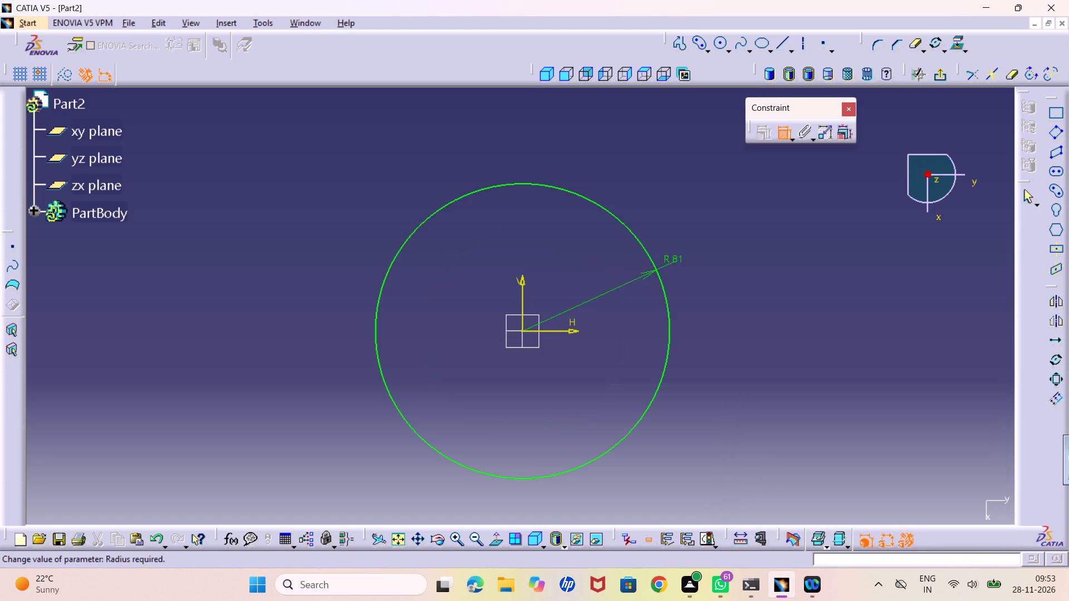
middle_click_drag(704, 276, 722, 306)
right_click(704, 276)
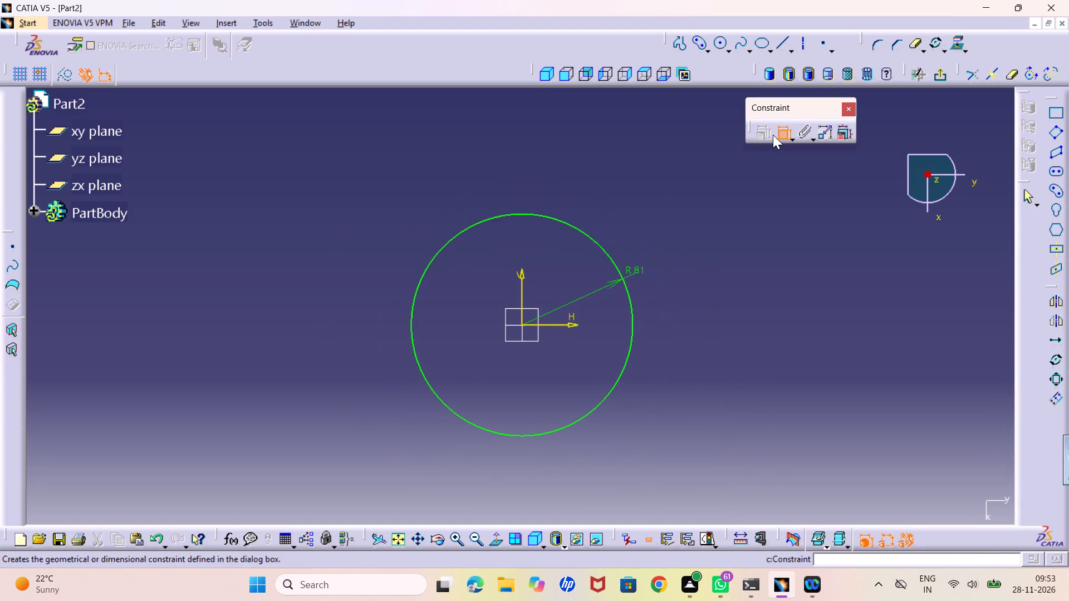
left_click(780, 131)
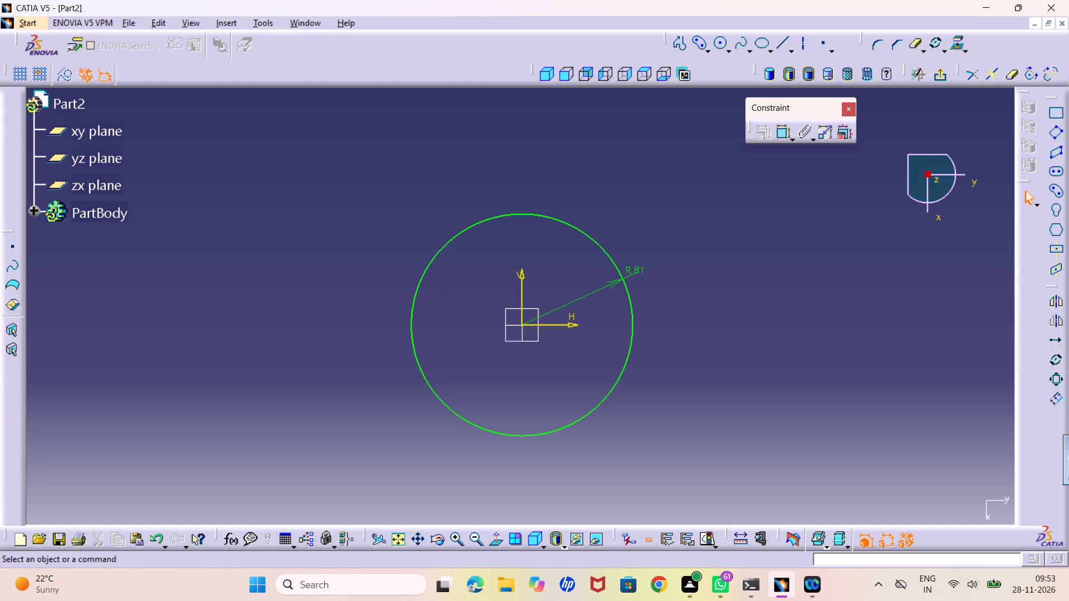
middle_click(576, 203)
right_click(576, 203)
left_click(936, 77)
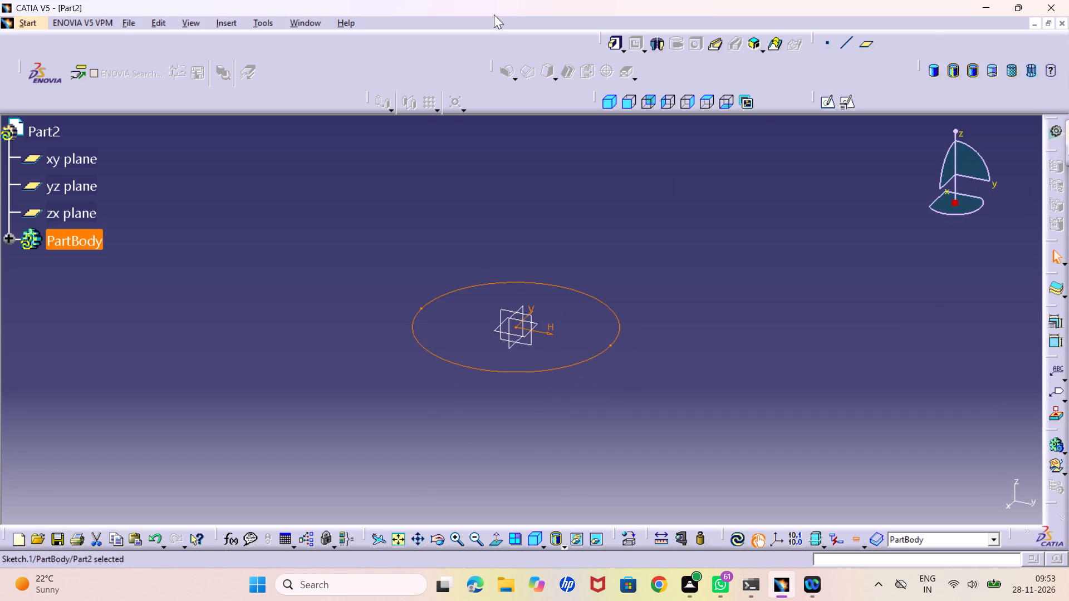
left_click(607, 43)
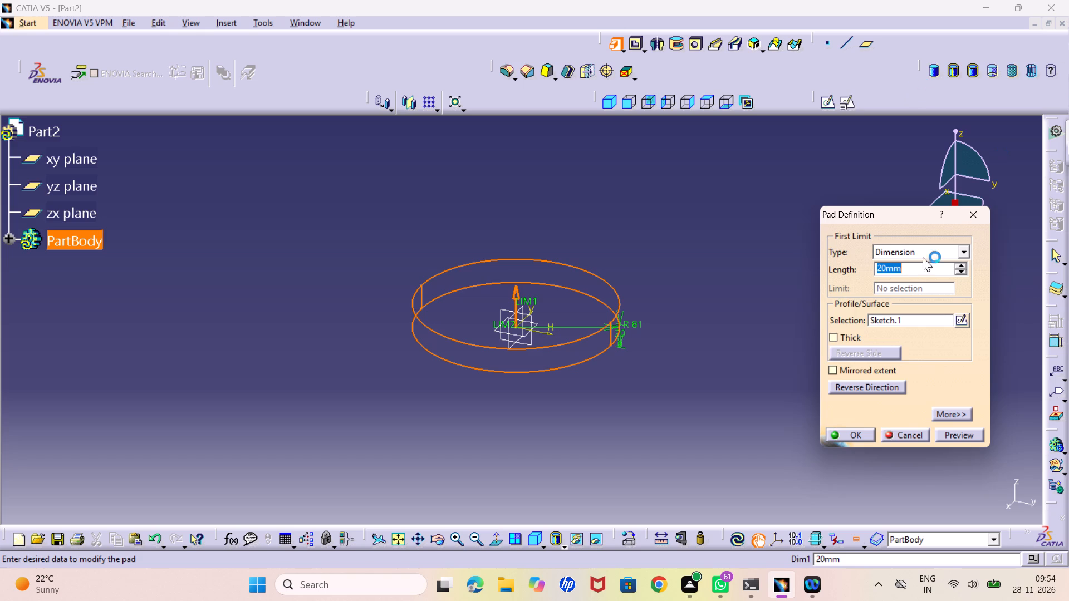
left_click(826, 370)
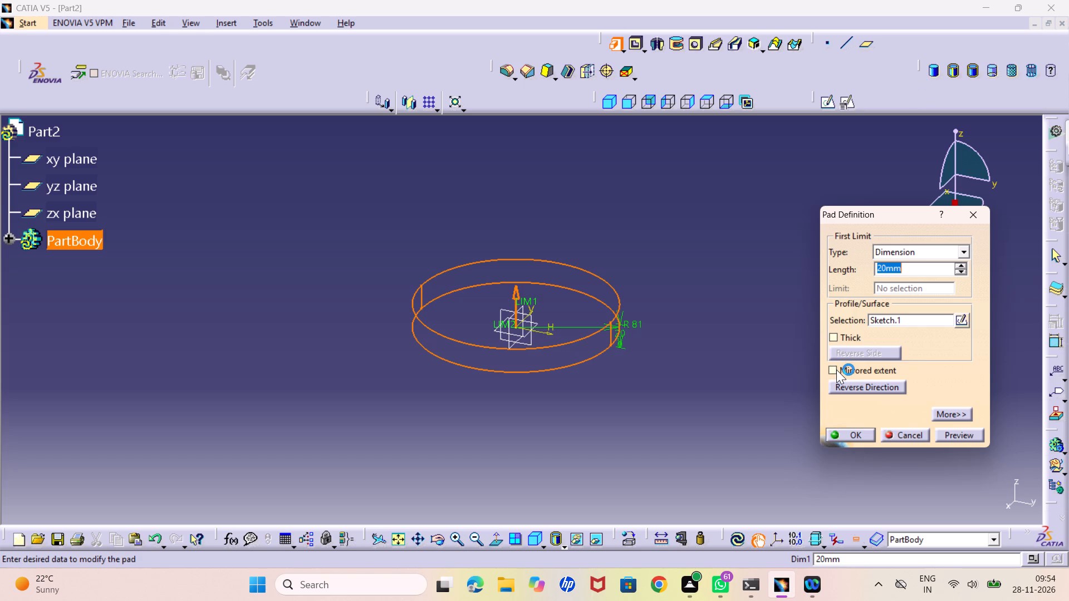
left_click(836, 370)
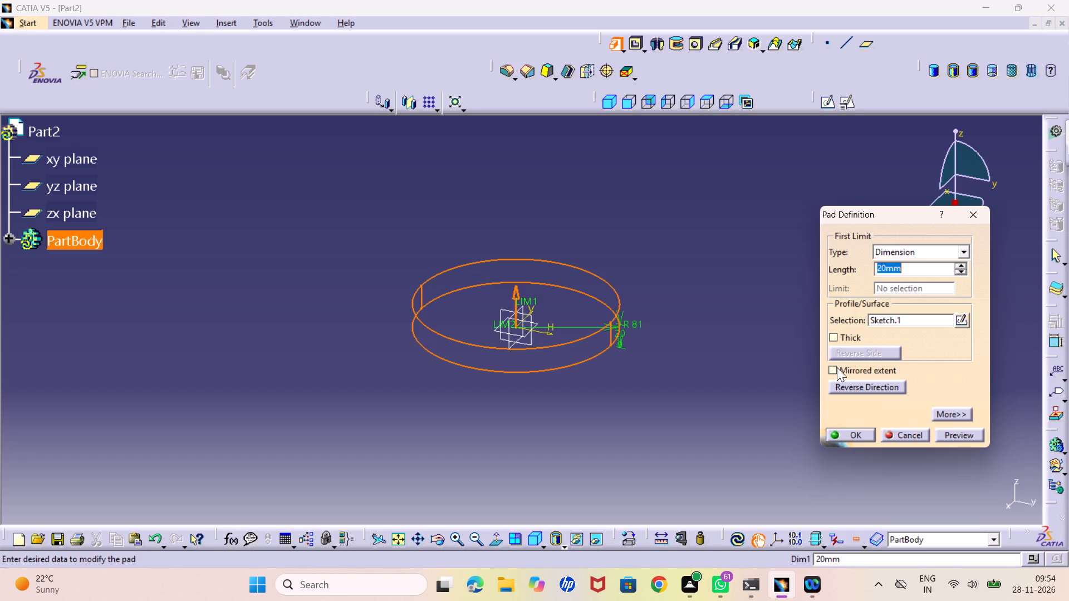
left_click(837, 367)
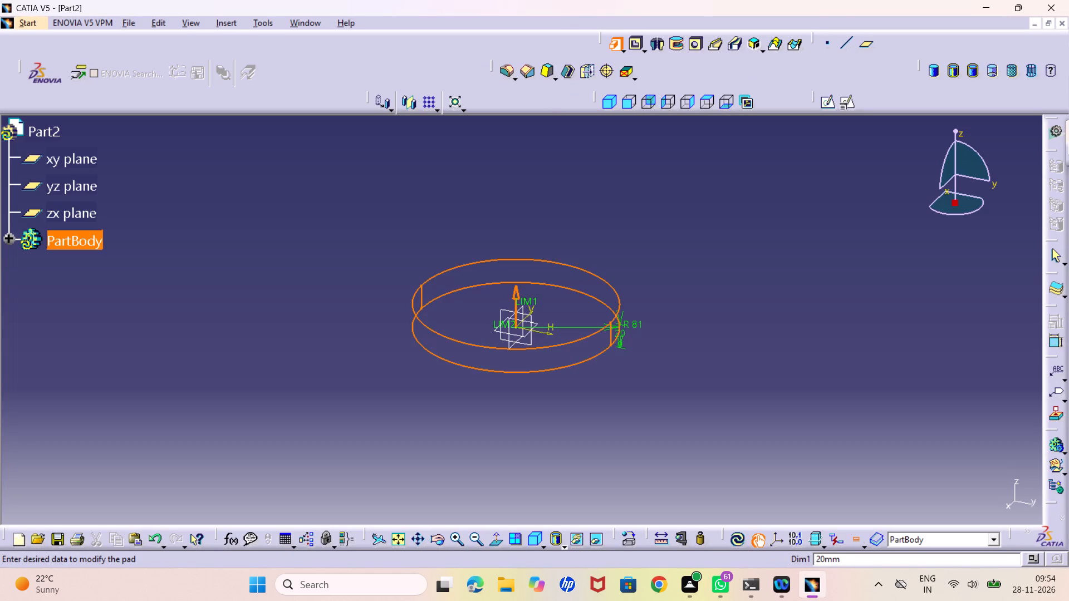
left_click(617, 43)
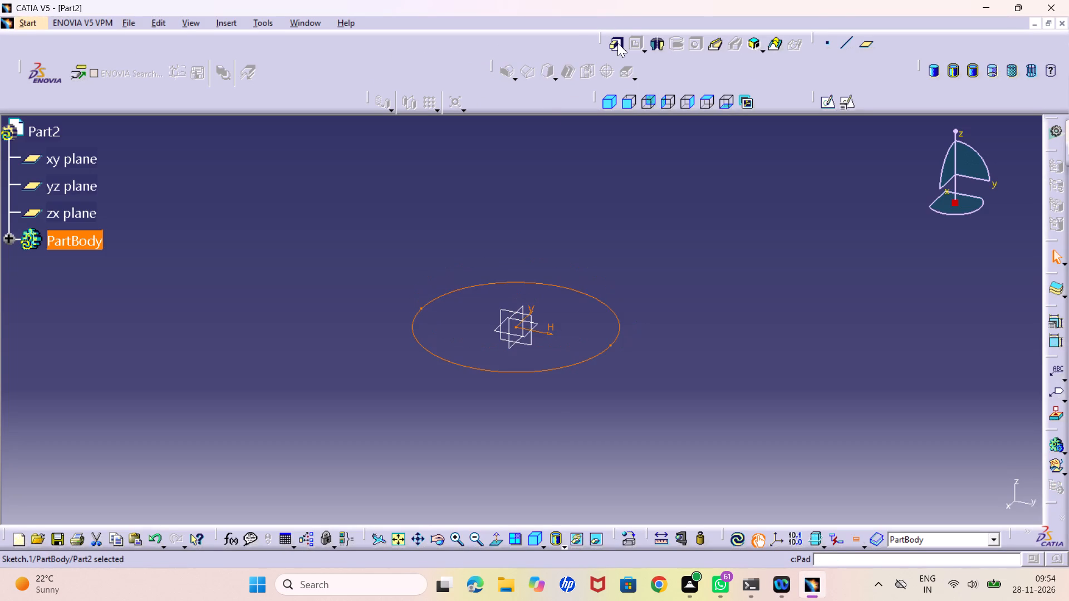
Pad the circle sketch with a length of 10 mm and mirrored extent.
left_click(617, 43)
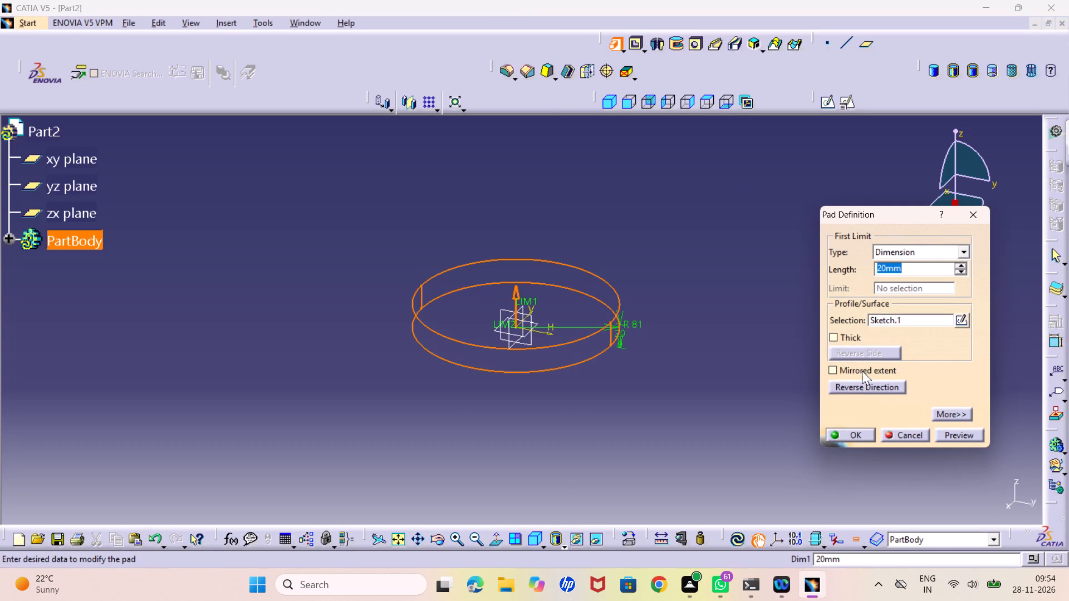
left_click(860, 366)
double_click(921, 272)
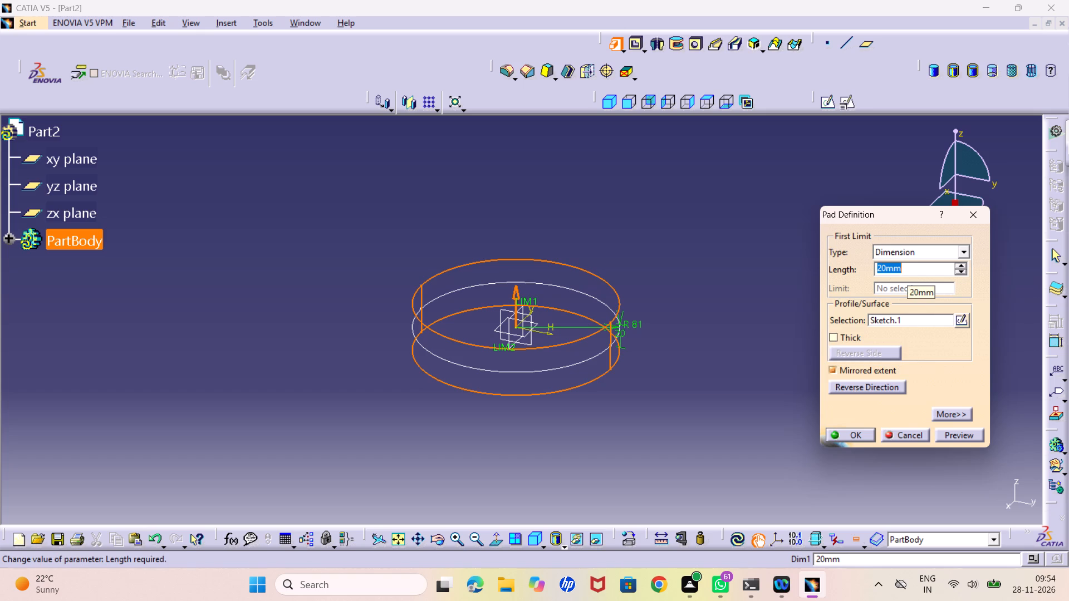
type("10")
key("Return")
left_click(653, 223)
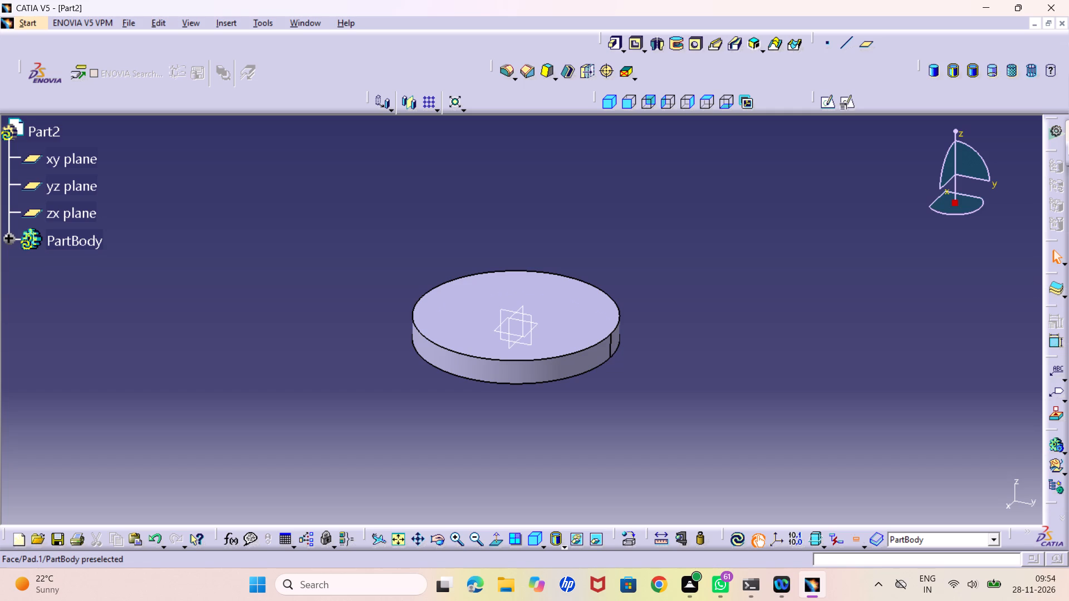
Open a second positioned sketch on the xy plane with the axes swapped and the V direction reversed.
left_click(537, 327)
left_click(847, 108)
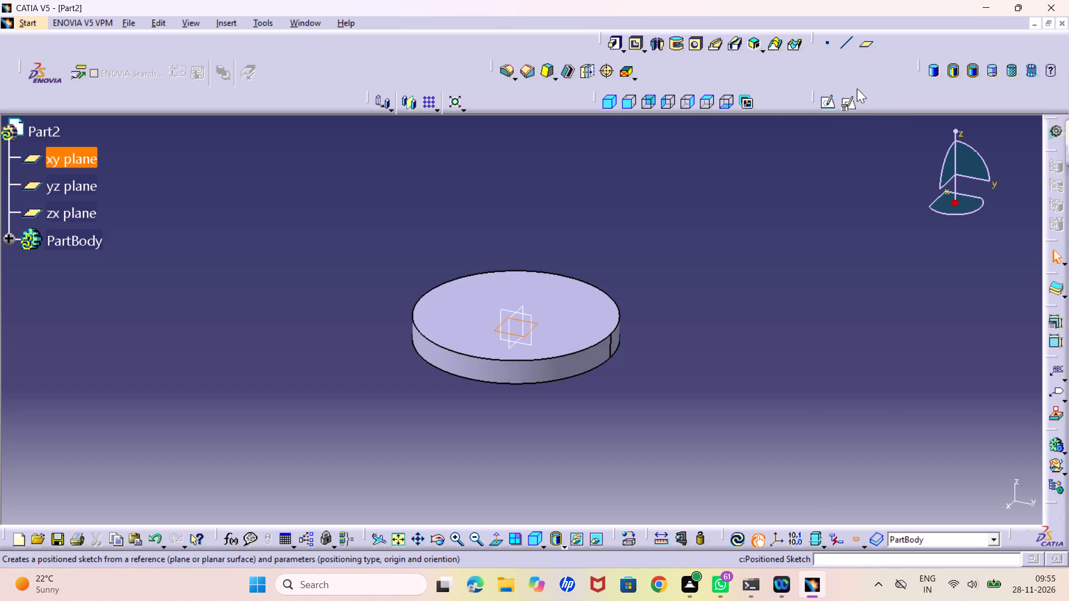
left_click(844, 102)
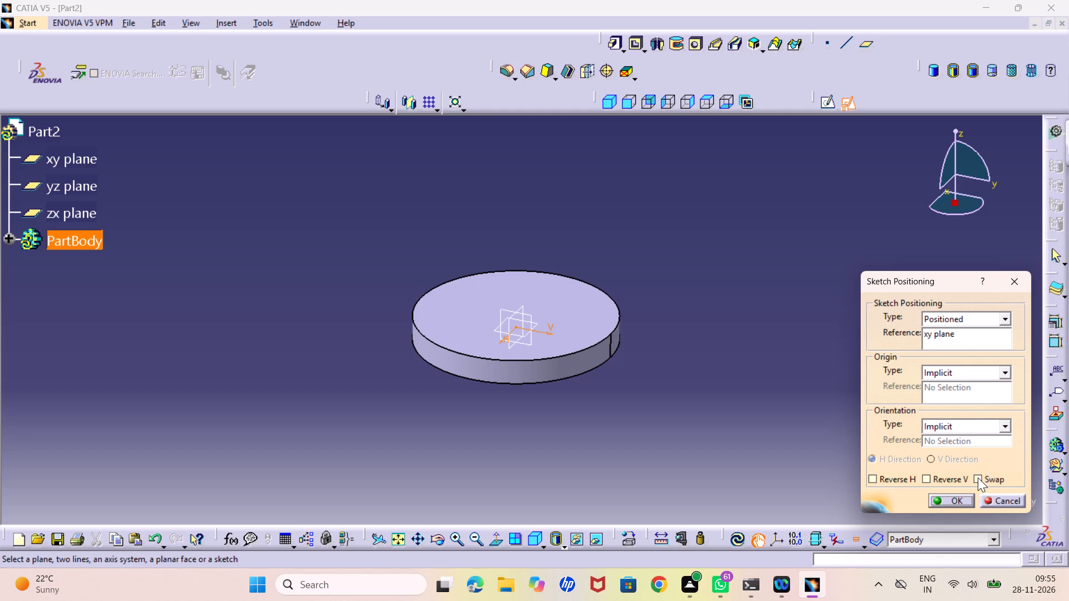
left_click(978, 479)
left_click(945, 480)
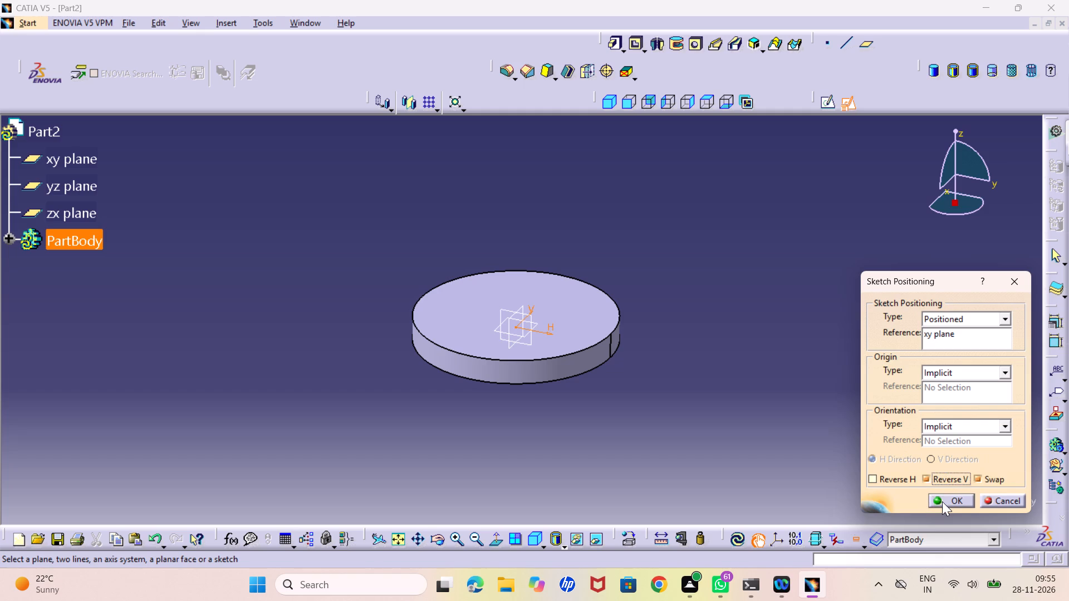
left_click(943, 501)
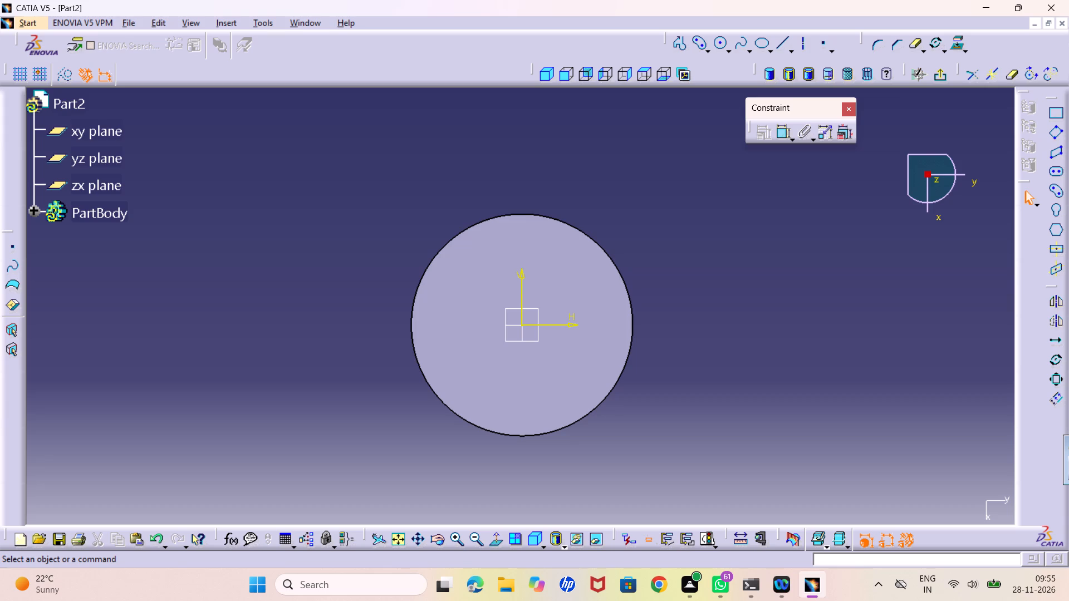
Sketch a circle centred on the origin, larger than the disc's outer edge.
left_click(722, 40)
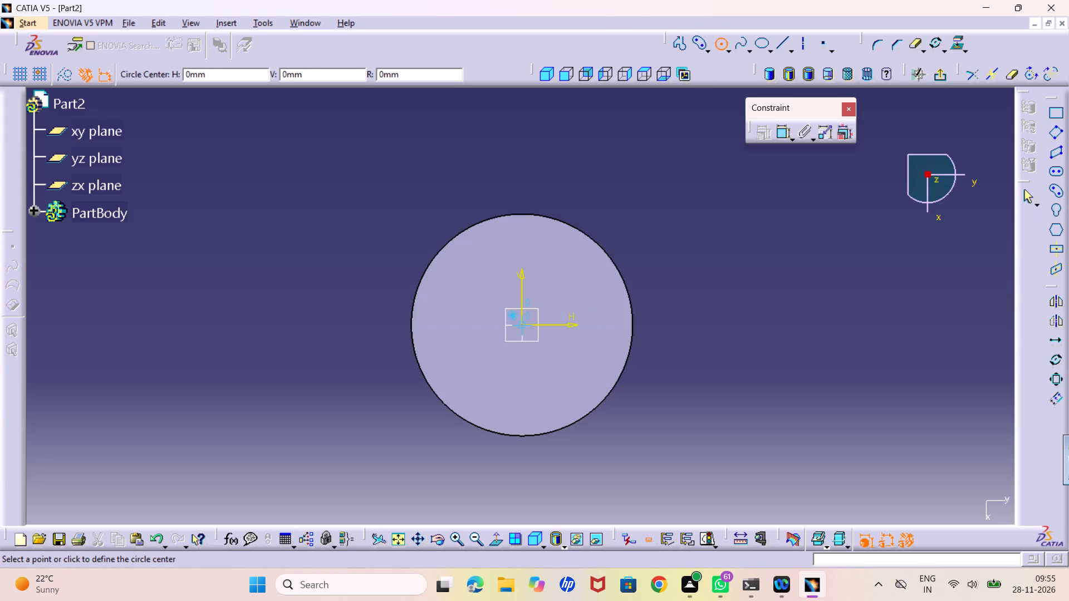
left_click(523, 326)
left_click(627, 436)
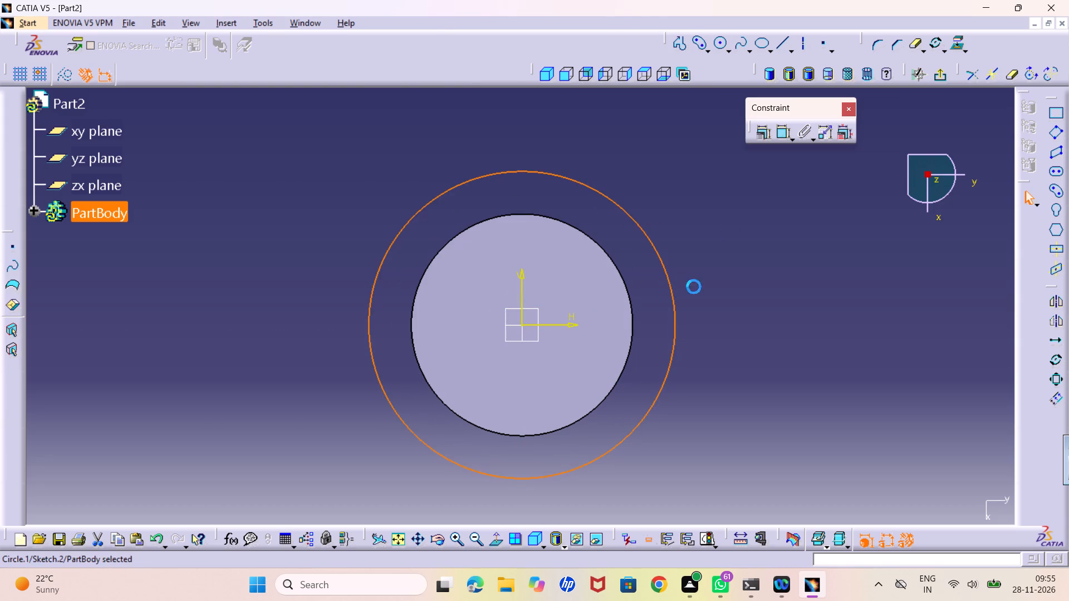
Constrain the large circle with a radius dimension of 142 mm.
left_click(778, 132)
left_click(775, 283)
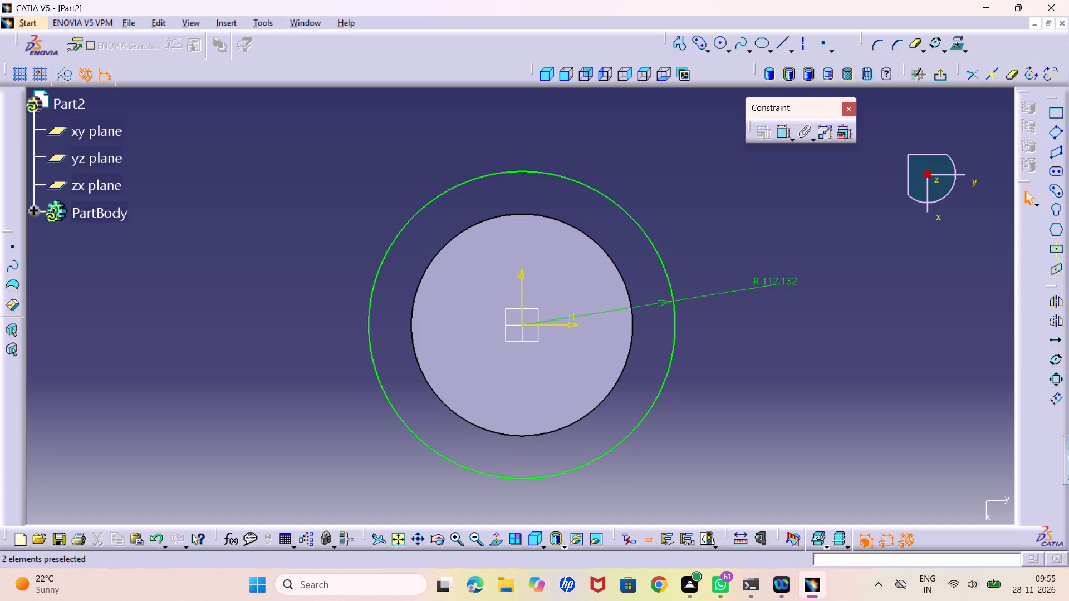
double_click(767, 285)
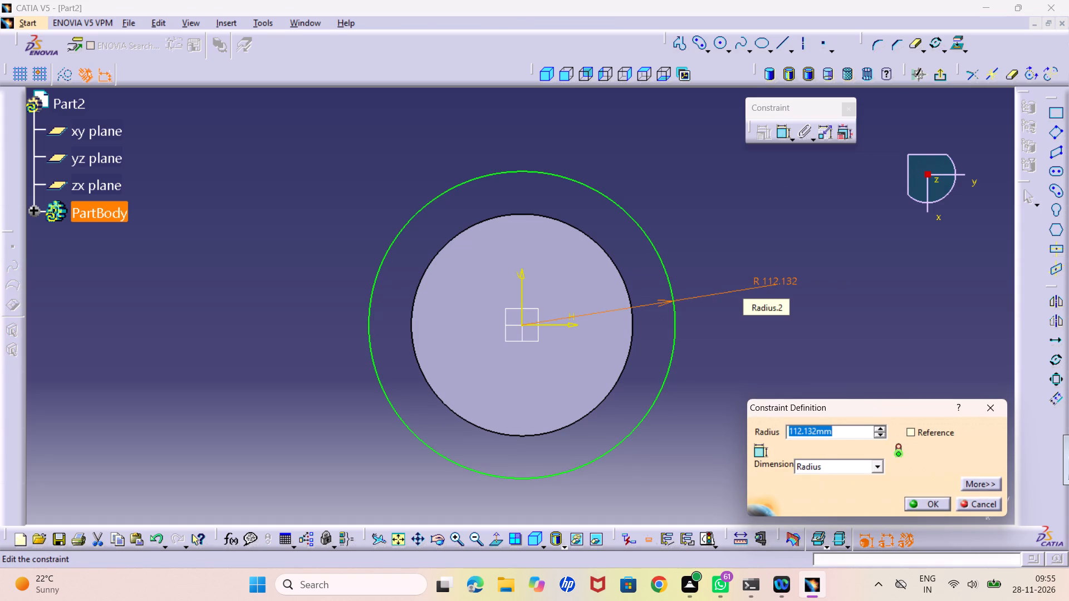
type("14")
key("2")
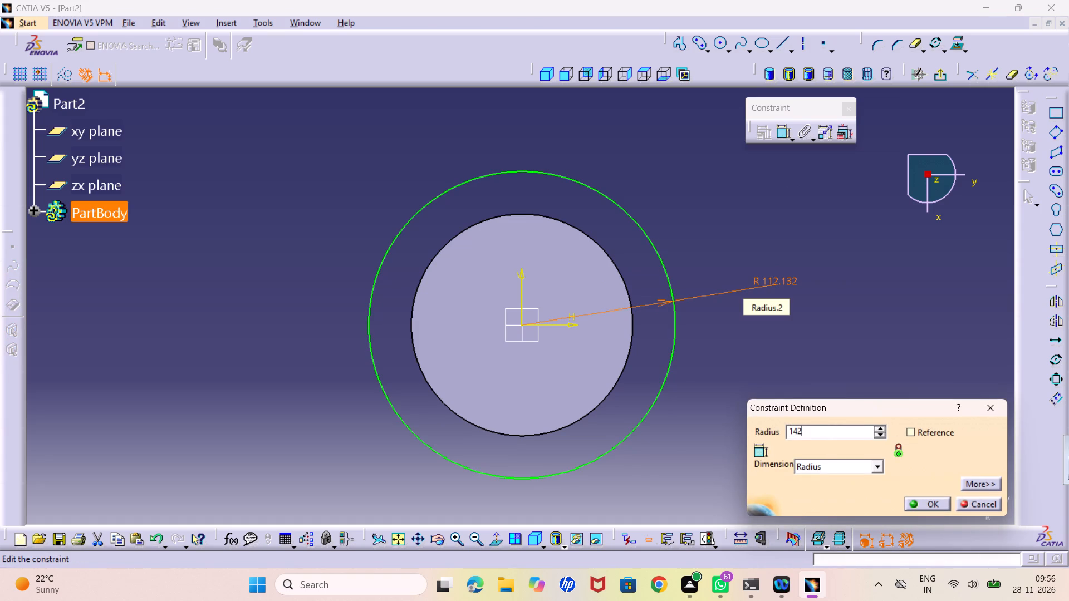
key("Return")
scroll(767, 284, "up", 1)
left_click(759, 233)
Expand the PartBody branch of the specification tree to show its features and sketches.
middle_click_drag(730, 215, 746, 240)
right_click(730, 215)
left_click(36, 256)
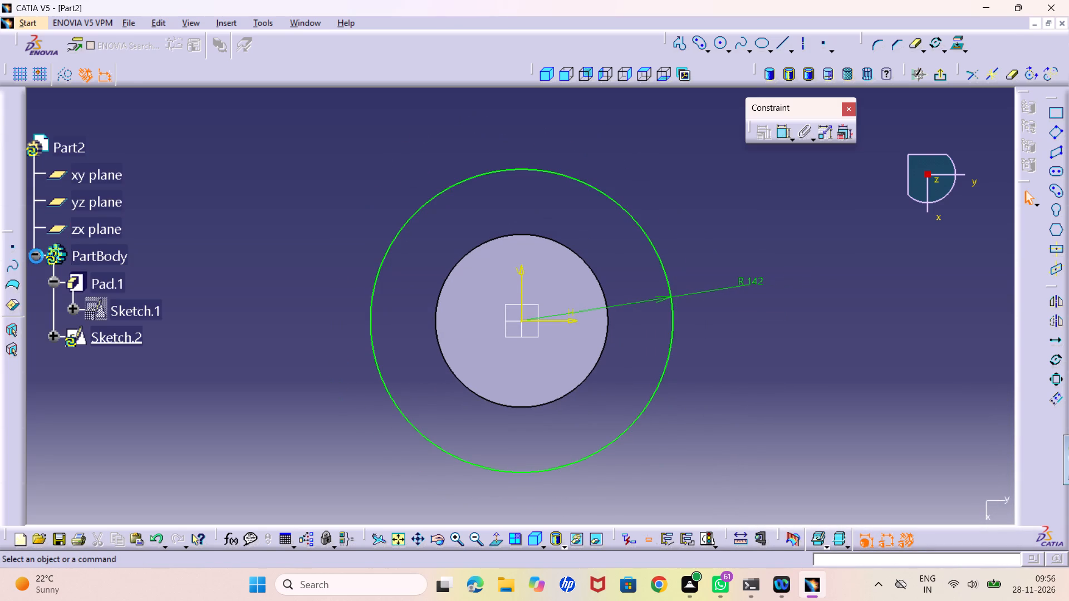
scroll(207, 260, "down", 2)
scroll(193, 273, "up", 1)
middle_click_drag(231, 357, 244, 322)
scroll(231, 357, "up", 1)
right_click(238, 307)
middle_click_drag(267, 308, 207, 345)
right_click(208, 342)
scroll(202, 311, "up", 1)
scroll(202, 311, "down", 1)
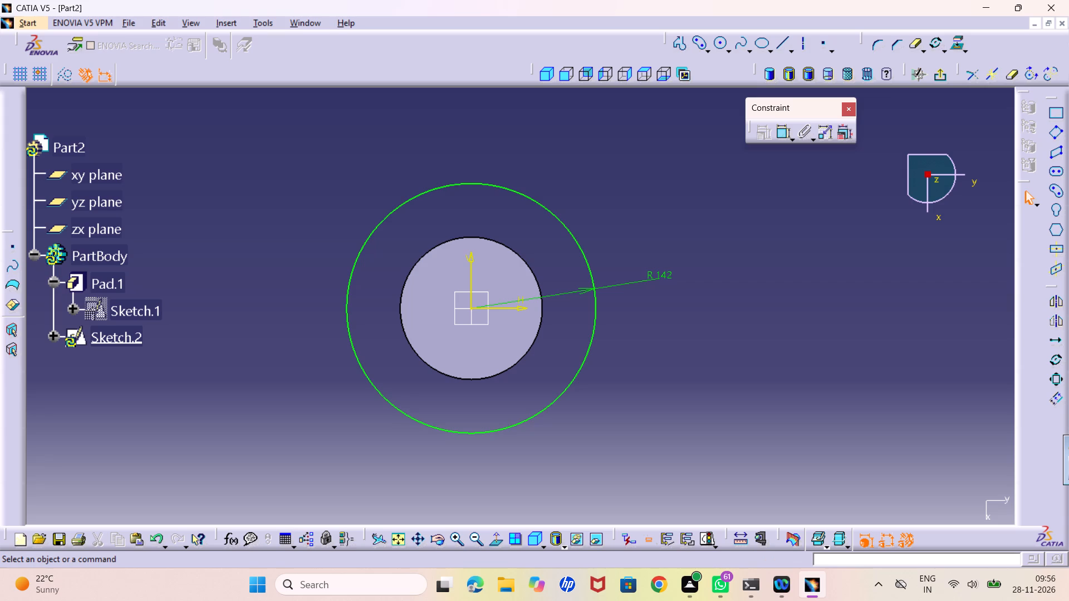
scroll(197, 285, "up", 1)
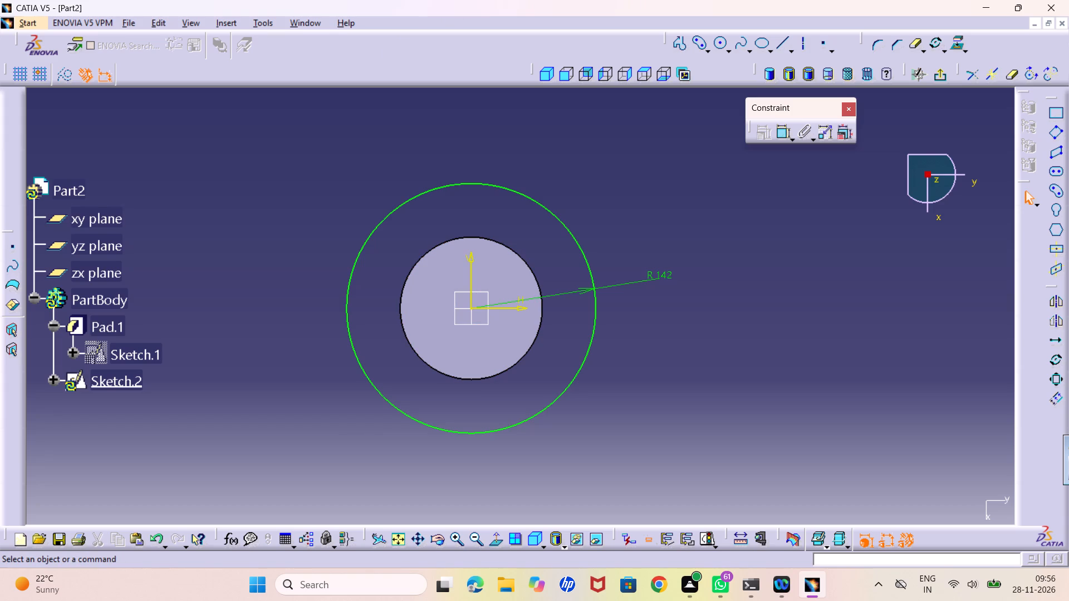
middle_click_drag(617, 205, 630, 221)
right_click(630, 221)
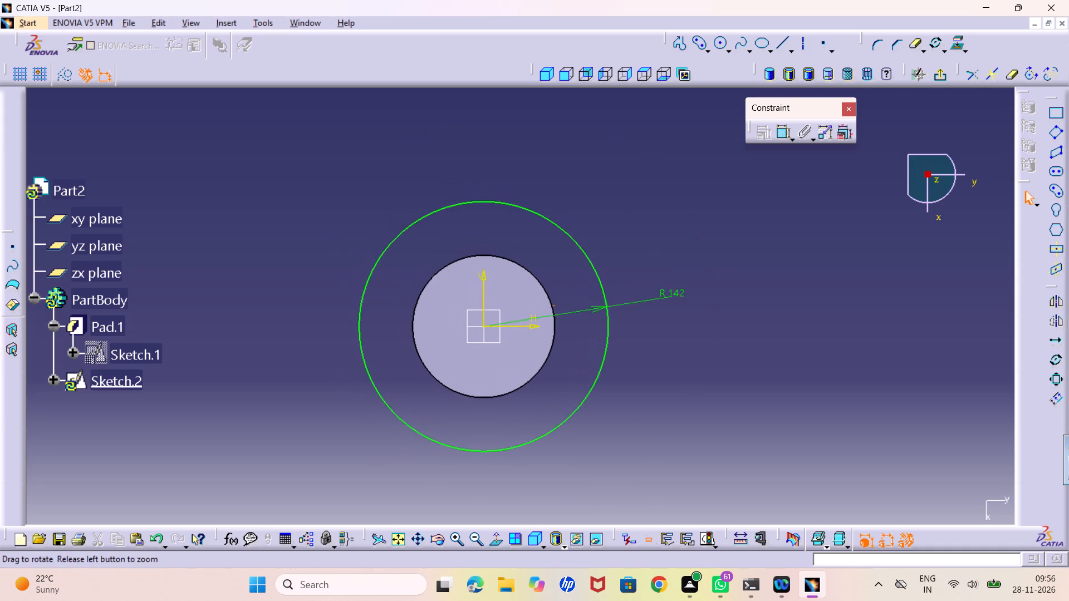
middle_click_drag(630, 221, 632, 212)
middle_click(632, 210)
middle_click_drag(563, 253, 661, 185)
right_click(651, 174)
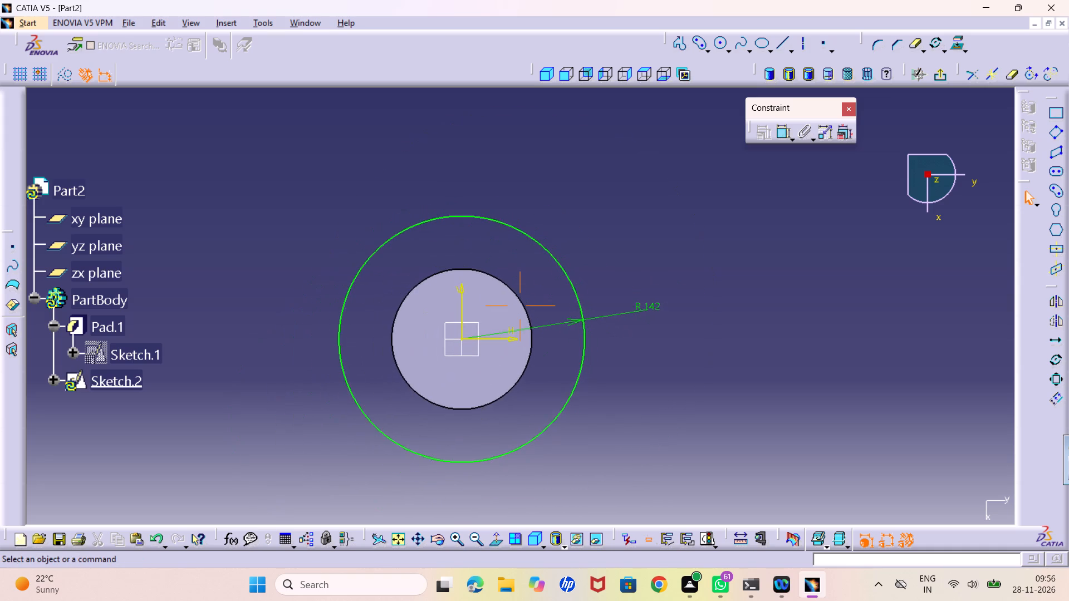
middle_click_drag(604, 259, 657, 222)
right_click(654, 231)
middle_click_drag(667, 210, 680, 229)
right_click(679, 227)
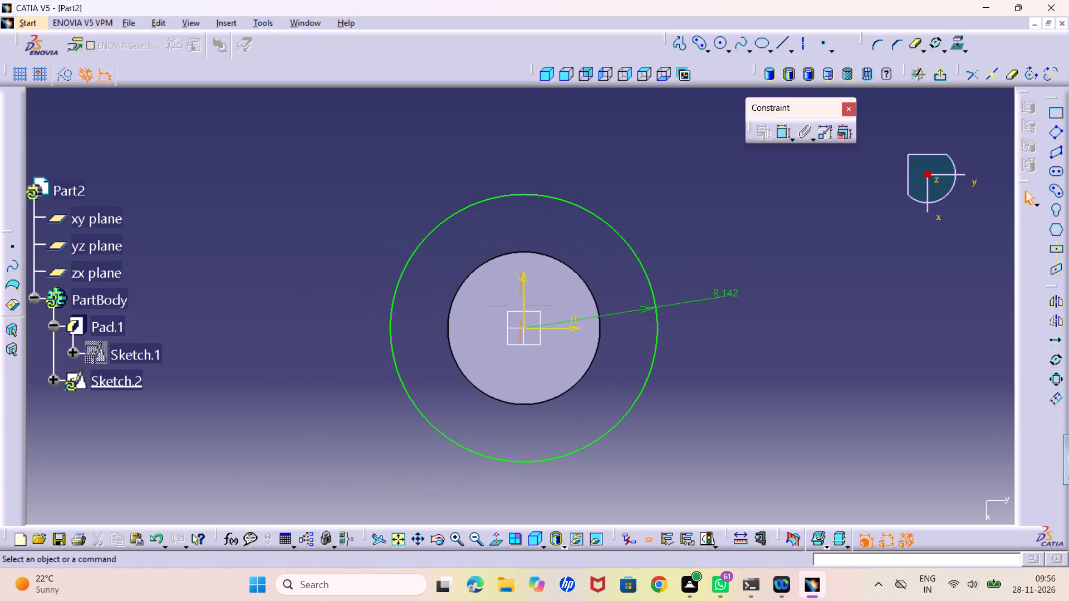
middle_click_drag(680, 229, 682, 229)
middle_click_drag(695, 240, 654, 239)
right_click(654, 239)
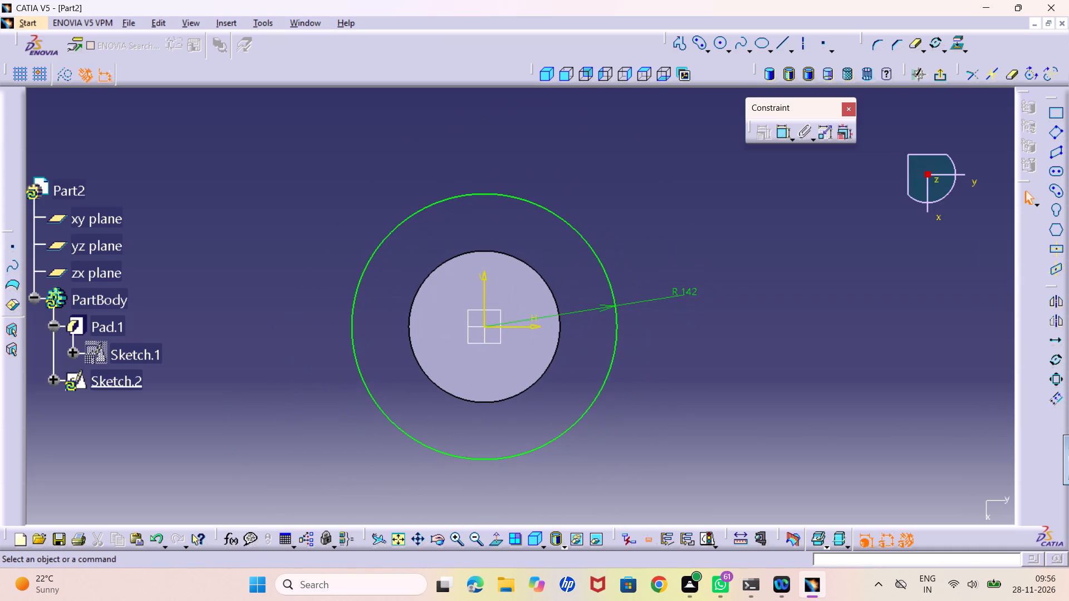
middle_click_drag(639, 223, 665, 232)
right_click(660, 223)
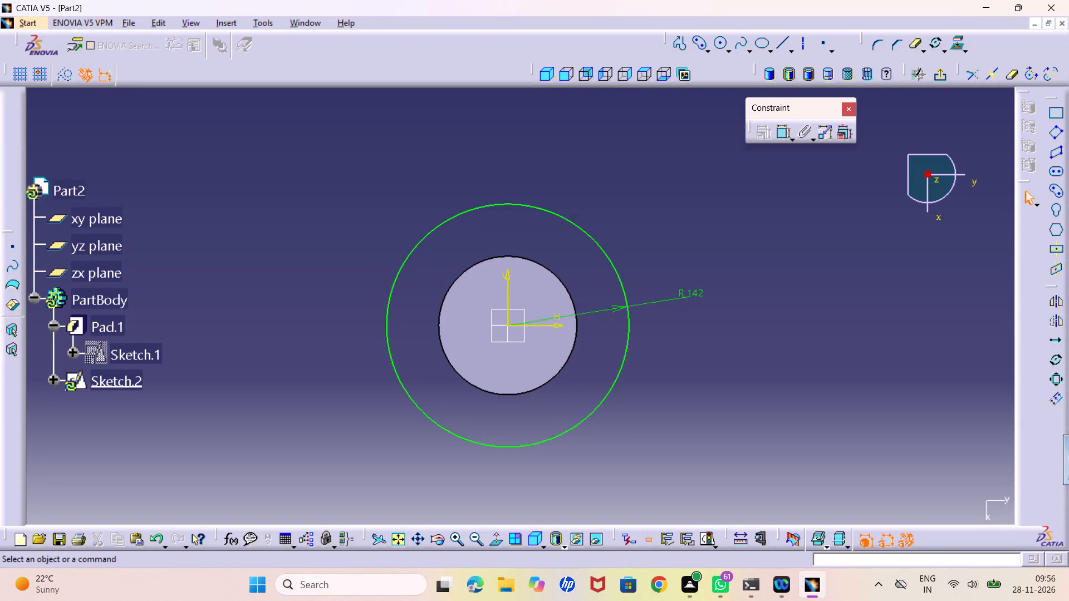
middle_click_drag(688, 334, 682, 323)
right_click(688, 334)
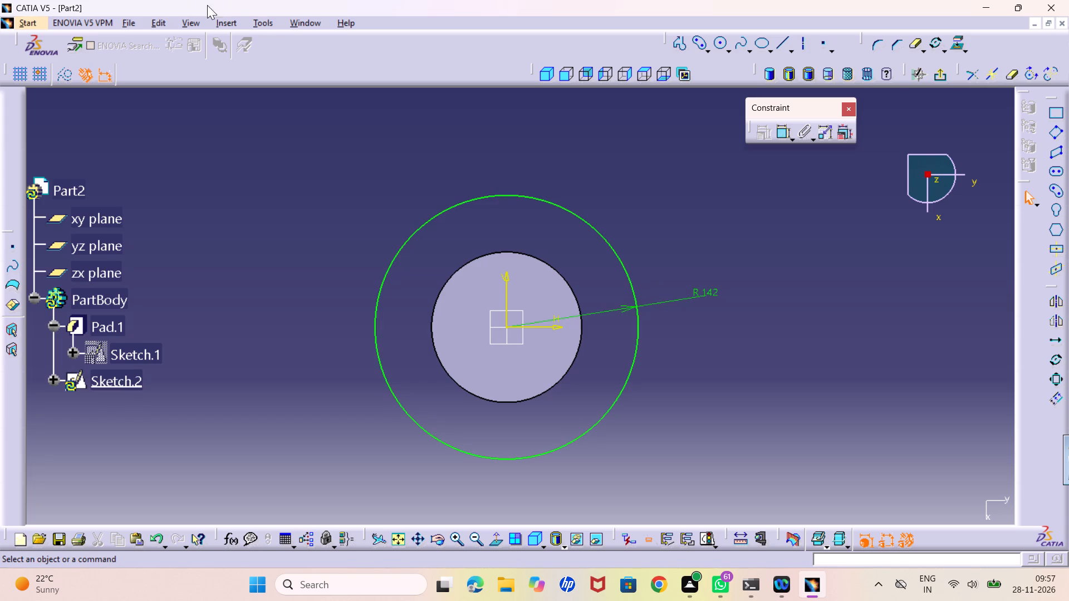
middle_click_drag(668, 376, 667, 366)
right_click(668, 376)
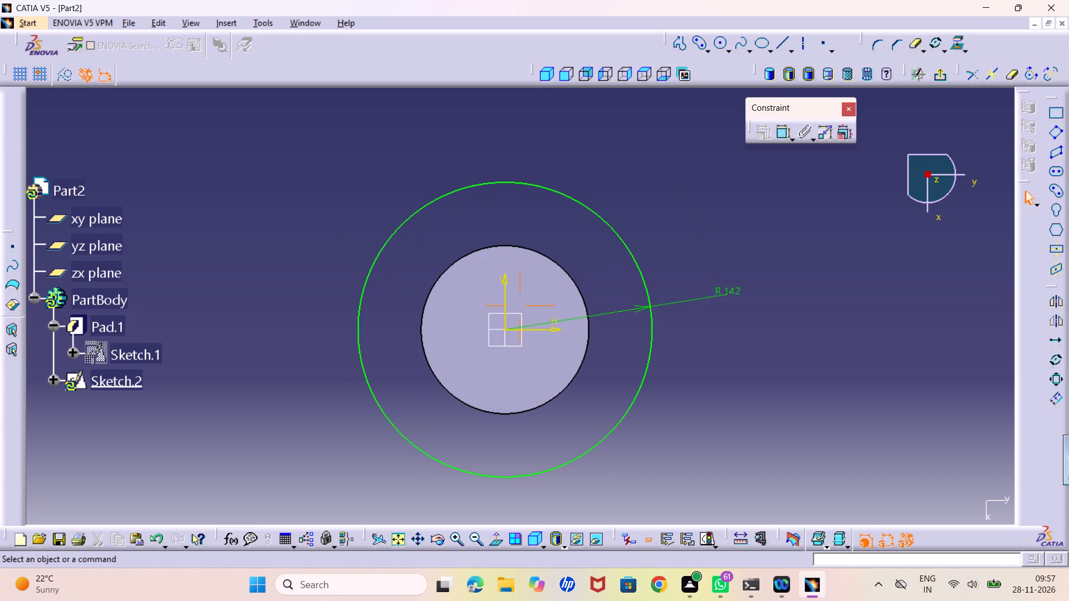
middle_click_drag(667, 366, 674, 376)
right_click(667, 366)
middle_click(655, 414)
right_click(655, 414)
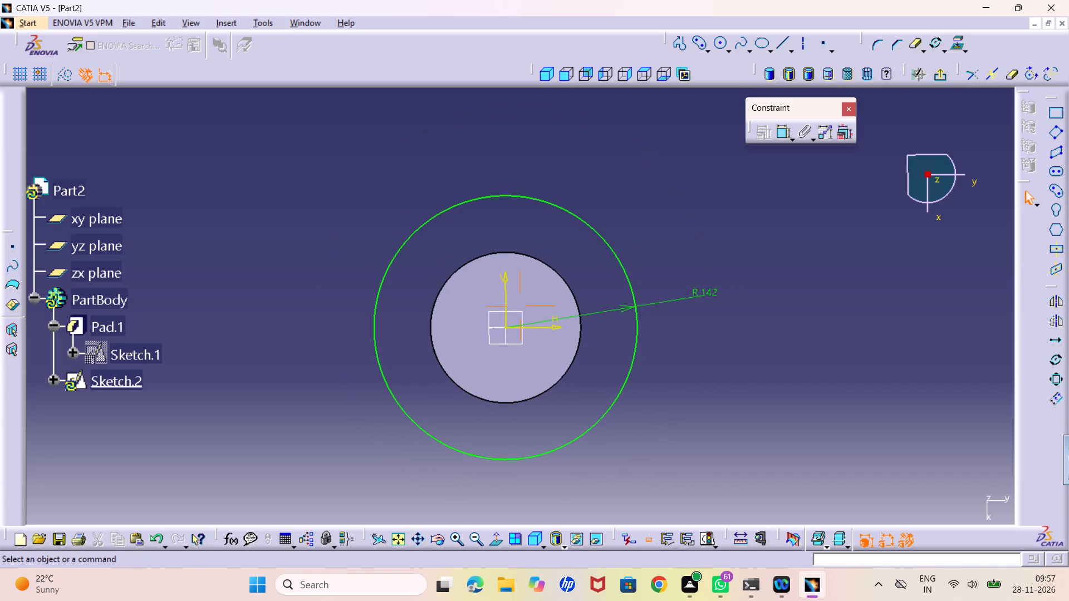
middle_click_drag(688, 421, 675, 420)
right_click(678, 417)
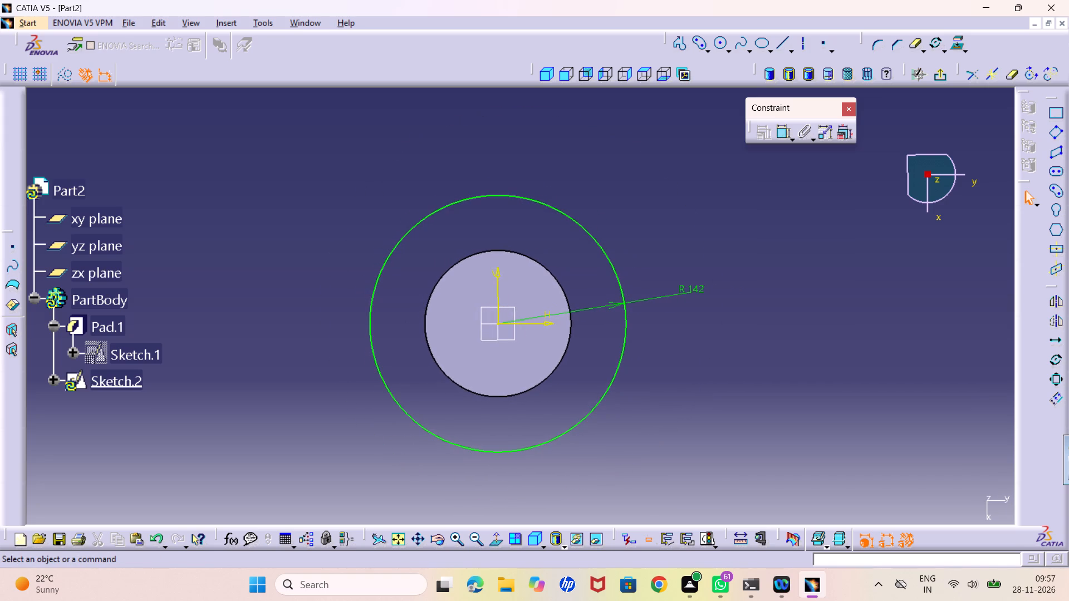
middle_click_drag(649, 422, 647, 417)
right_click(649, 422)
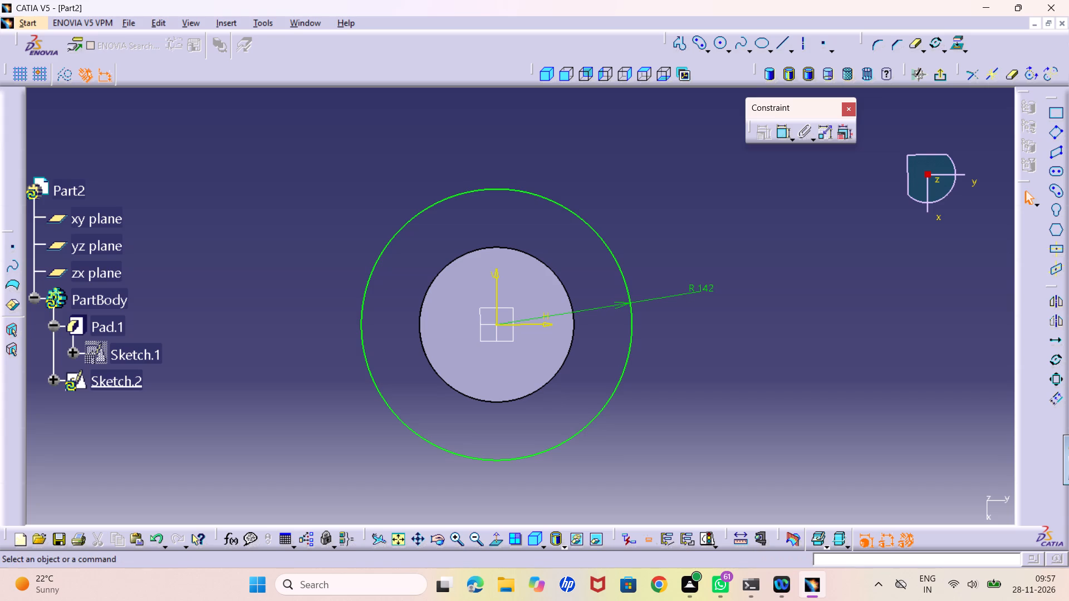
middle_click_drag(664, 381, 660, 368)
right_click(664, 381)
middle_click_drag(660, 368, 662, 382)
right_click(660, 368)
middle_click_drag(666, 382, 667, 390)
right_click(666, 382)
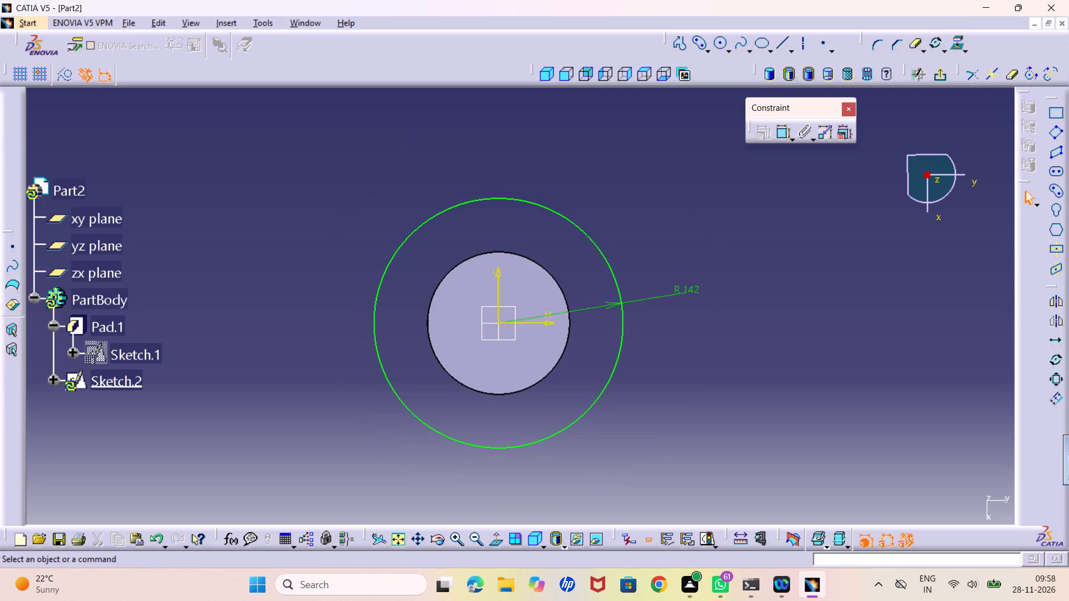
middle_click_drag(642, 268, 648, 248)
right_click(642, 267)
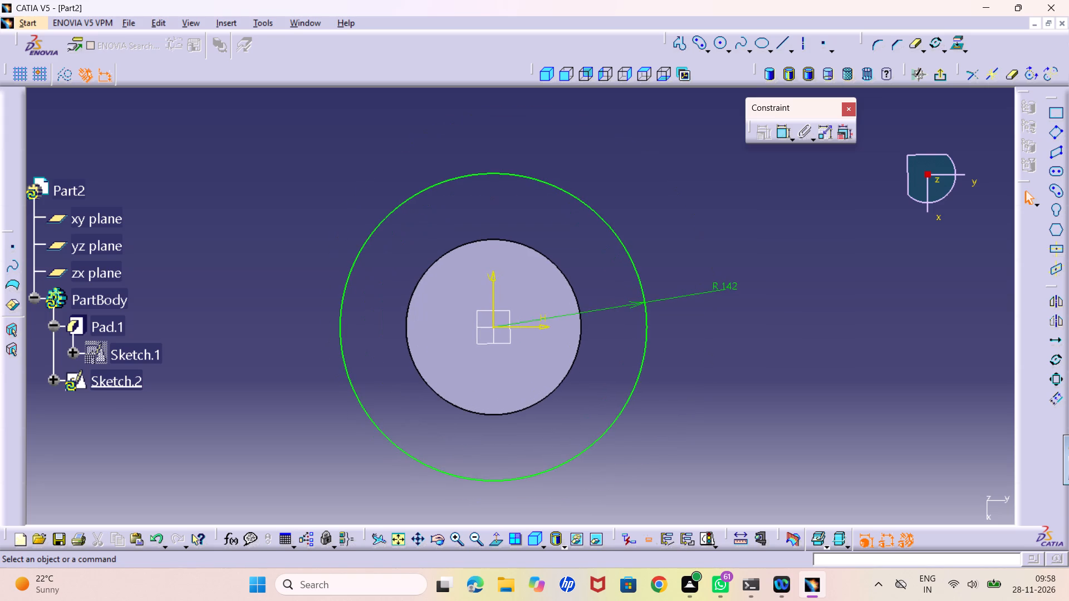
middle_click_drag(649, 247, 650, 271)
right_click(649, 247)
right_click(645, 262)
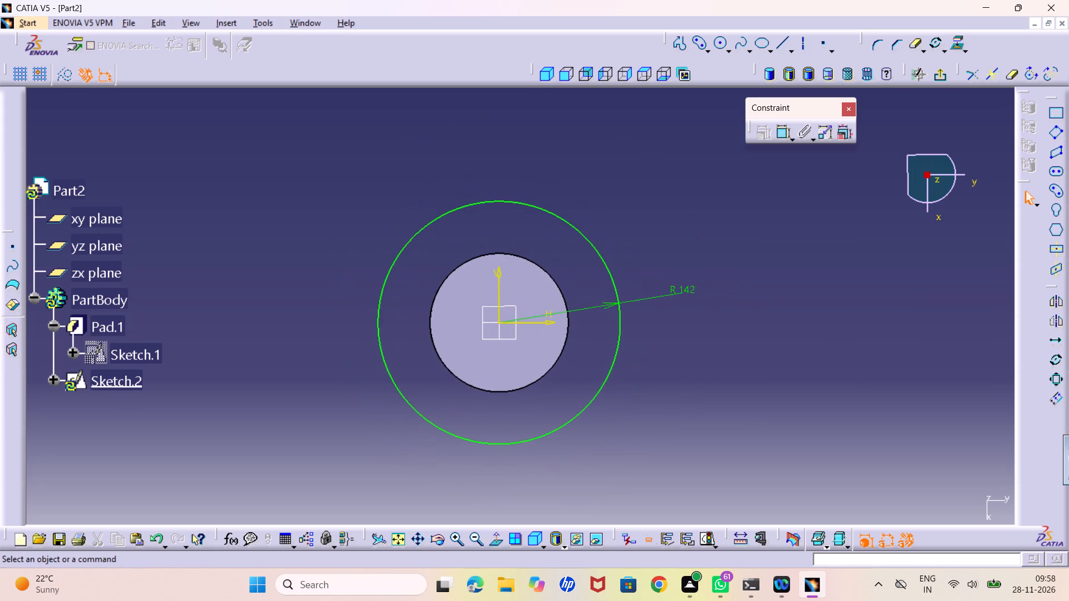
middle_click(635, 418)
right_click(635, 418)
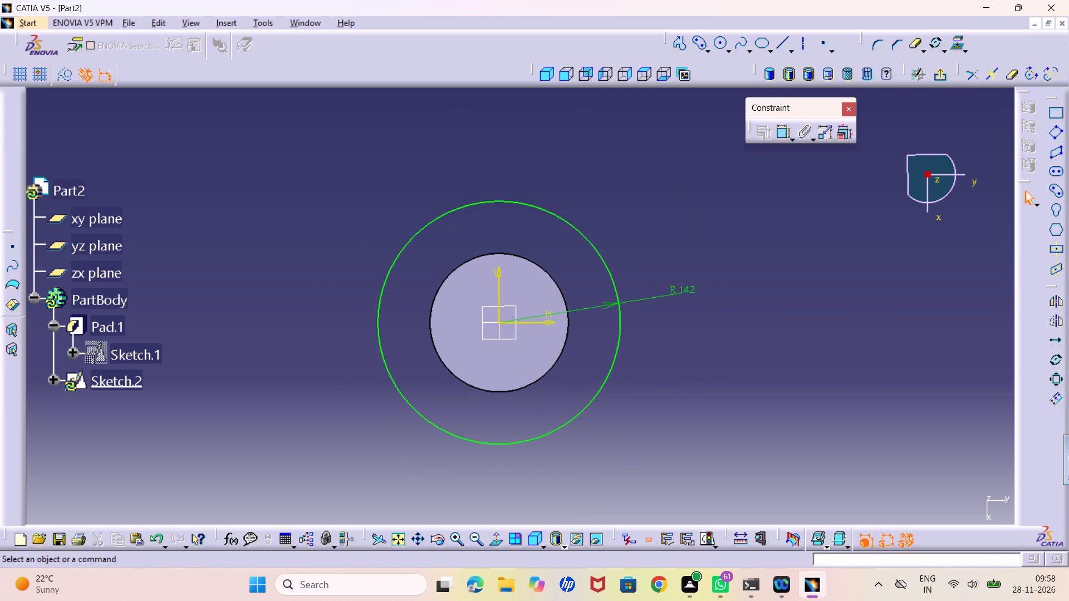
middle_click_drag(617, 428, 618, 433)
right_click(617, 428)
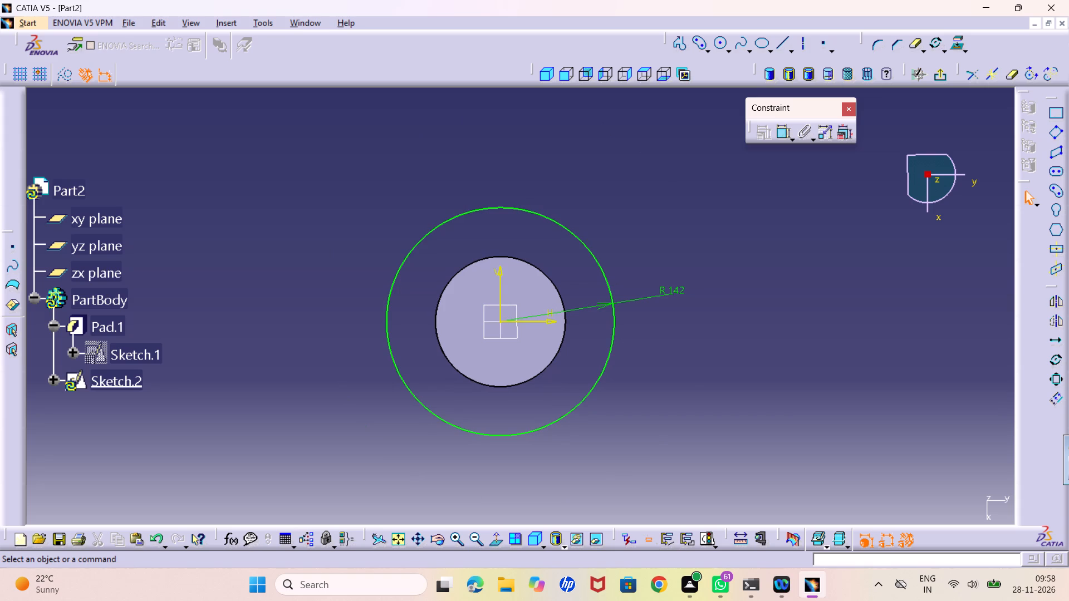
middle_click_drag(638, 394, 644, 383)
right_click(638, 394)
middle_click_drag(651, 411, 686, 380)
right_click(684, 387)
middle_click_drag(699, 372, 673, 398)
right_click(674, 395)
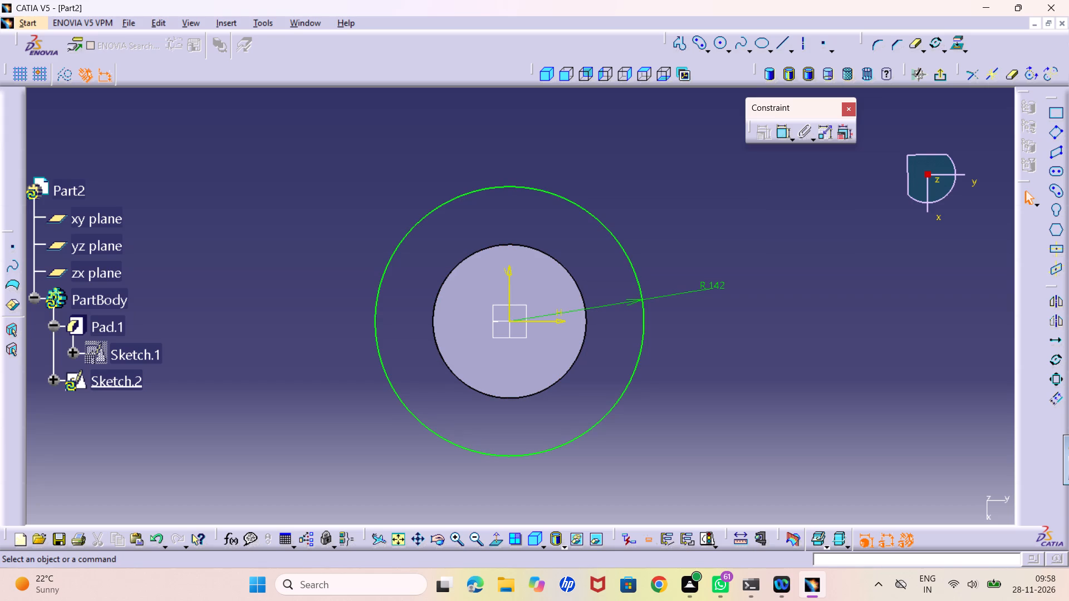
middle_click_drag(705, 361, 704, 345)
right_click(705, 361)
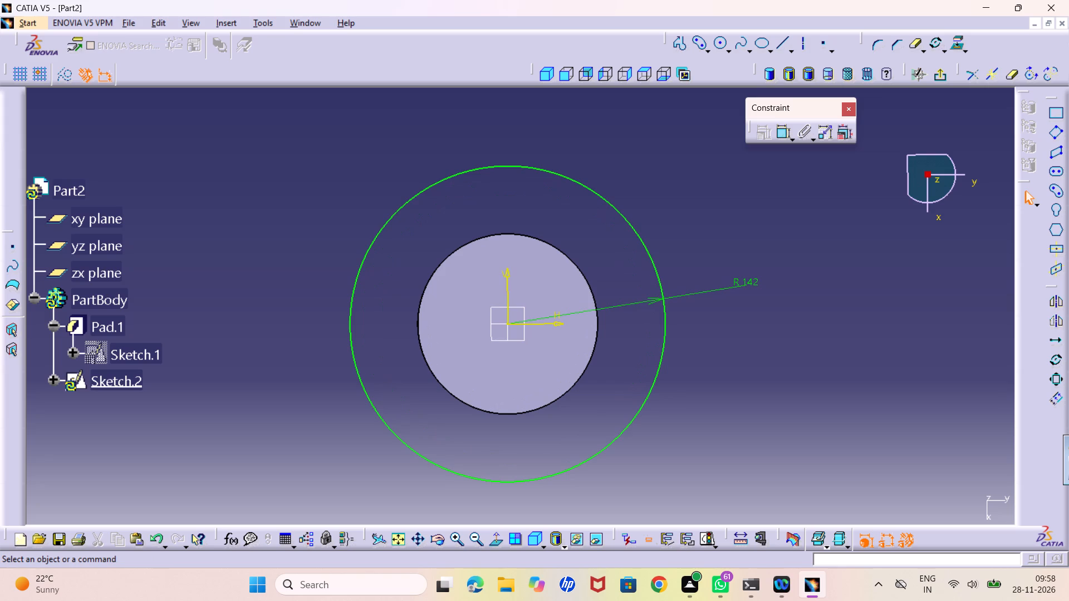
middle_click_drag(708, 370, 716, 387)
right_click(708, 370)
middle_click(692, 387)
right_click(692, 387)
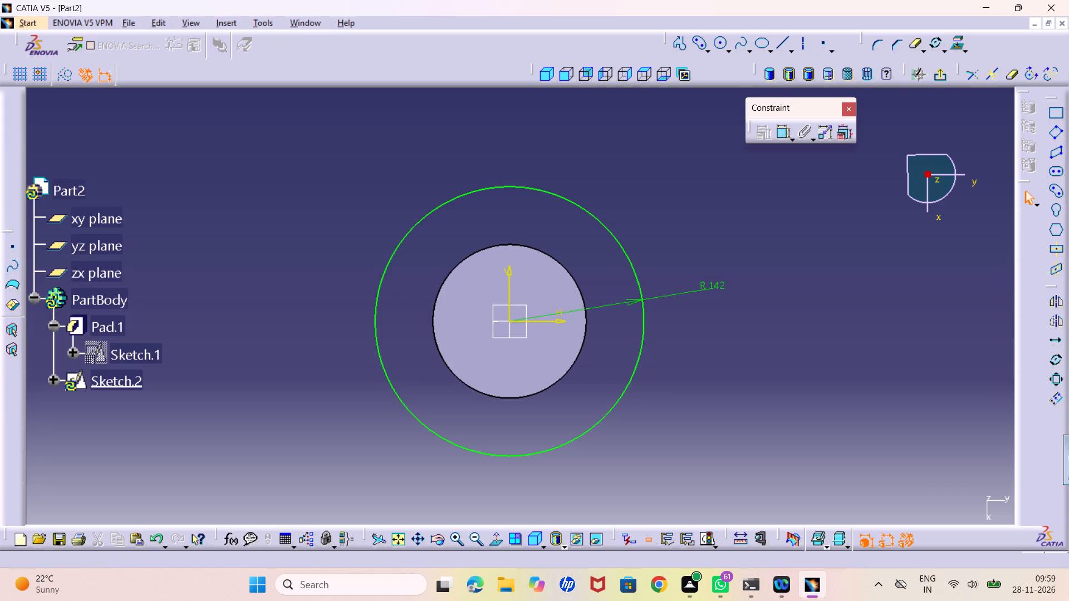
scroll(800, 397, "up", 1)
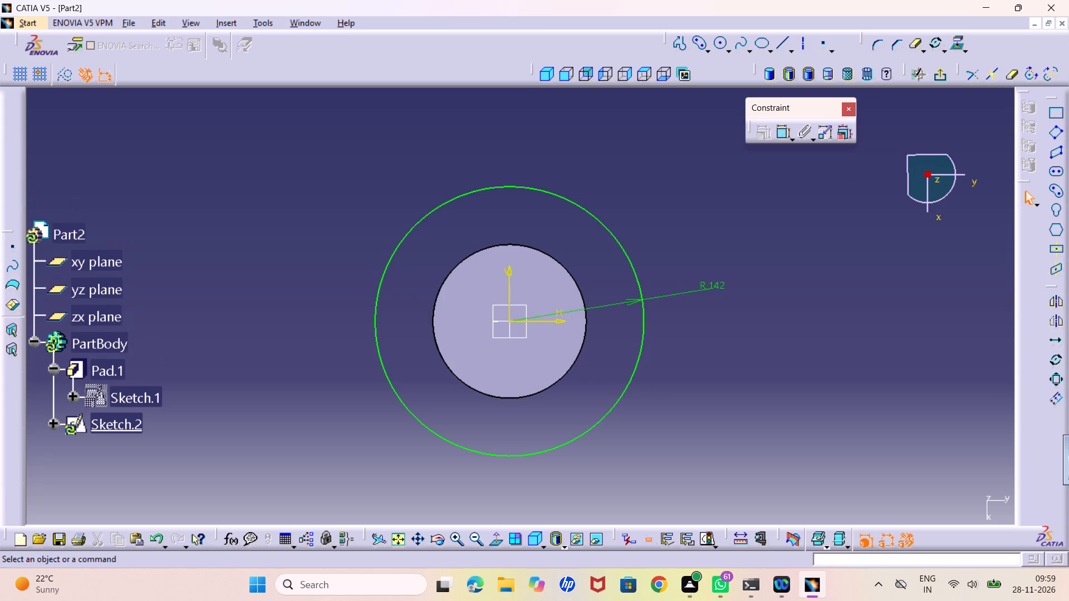
Sketch a circle of about 47 mm radius centred on the origin, inside the disc's outline.
left_click(720, 46)
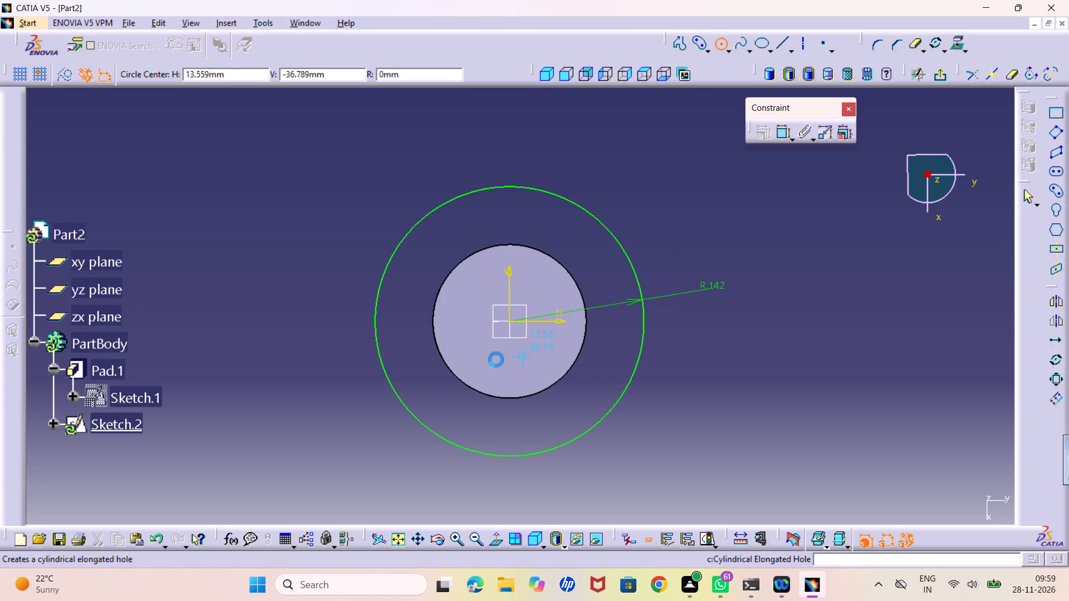
left_click(508, 322)
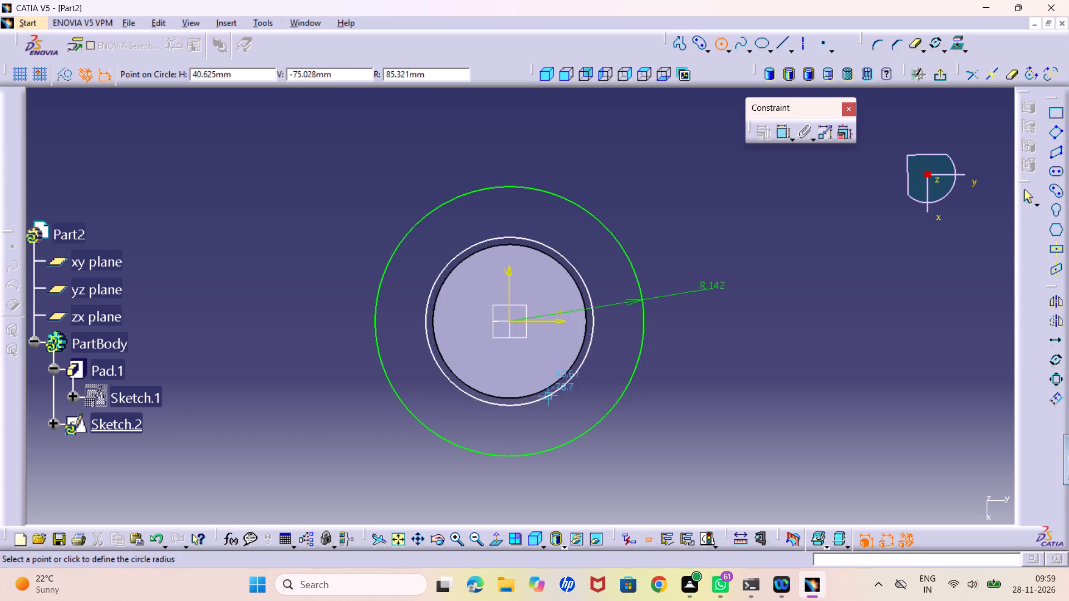
left_click(523, 362)
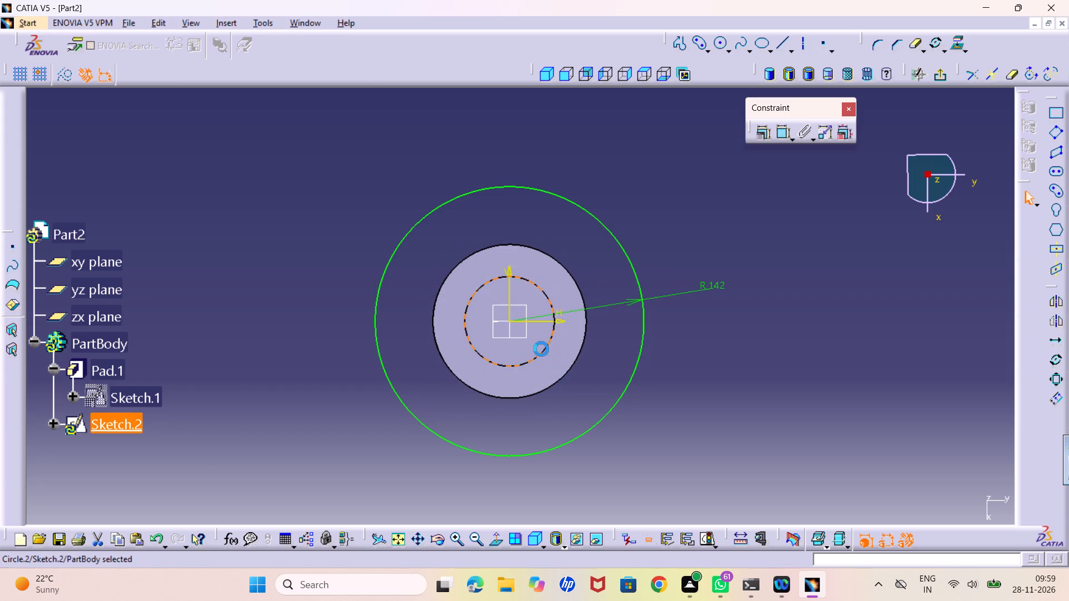
Constrain the inner circle with a radius dimension of 45 mm.
left_click(782, 132)
left_click(679, 232)
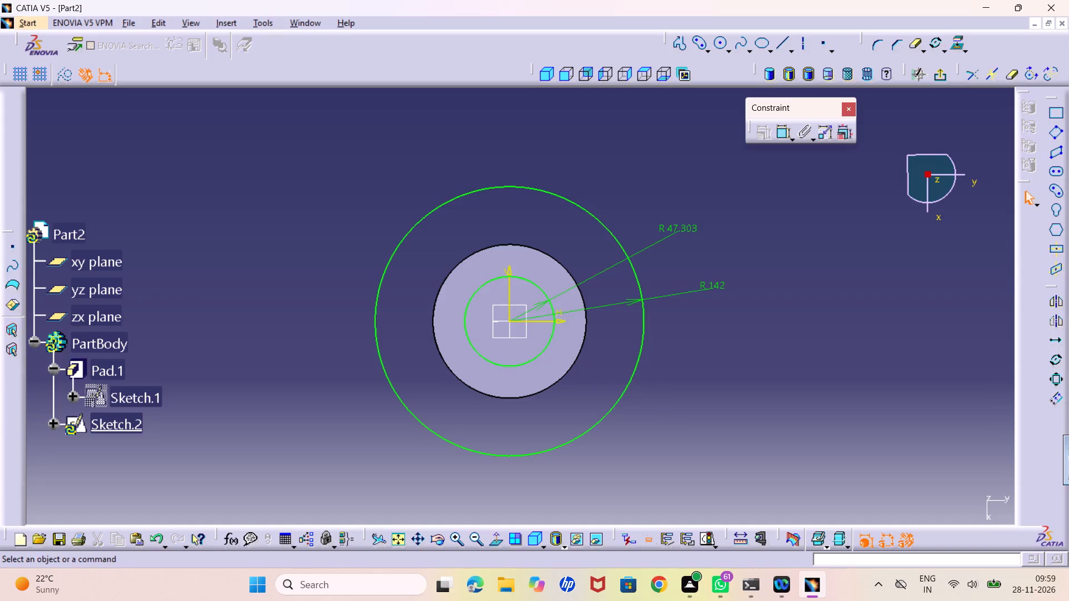
double_click(681, 231)
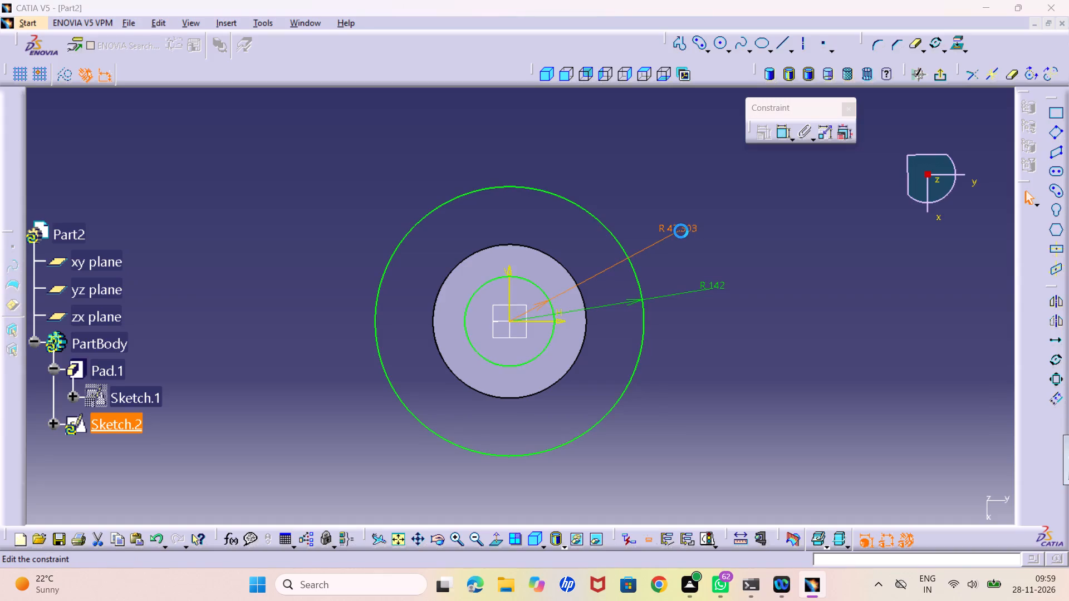
type("45")
key("Return")
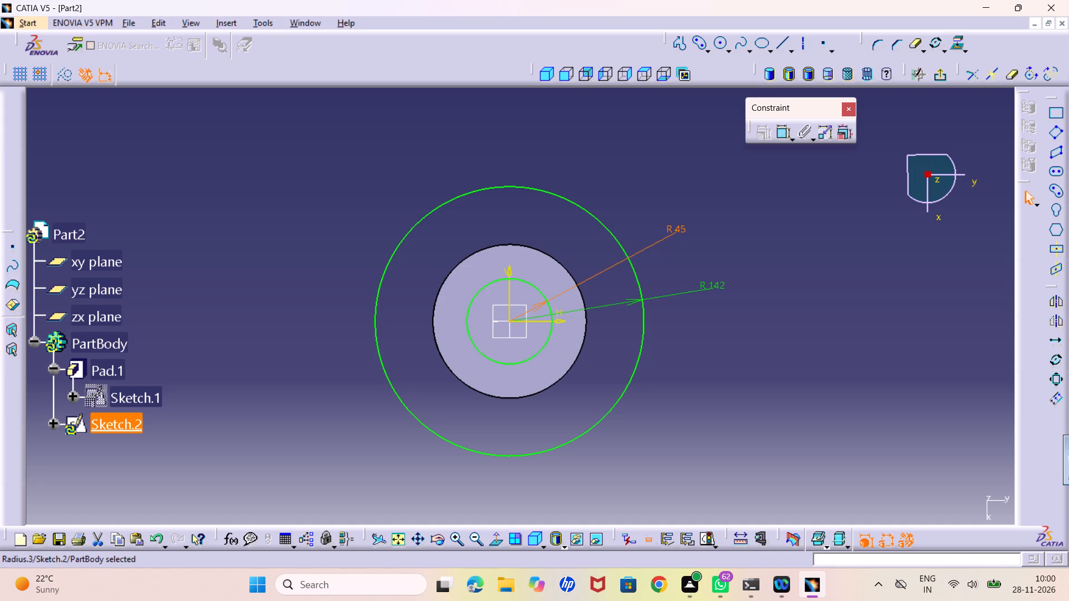
left_click(805, 421)
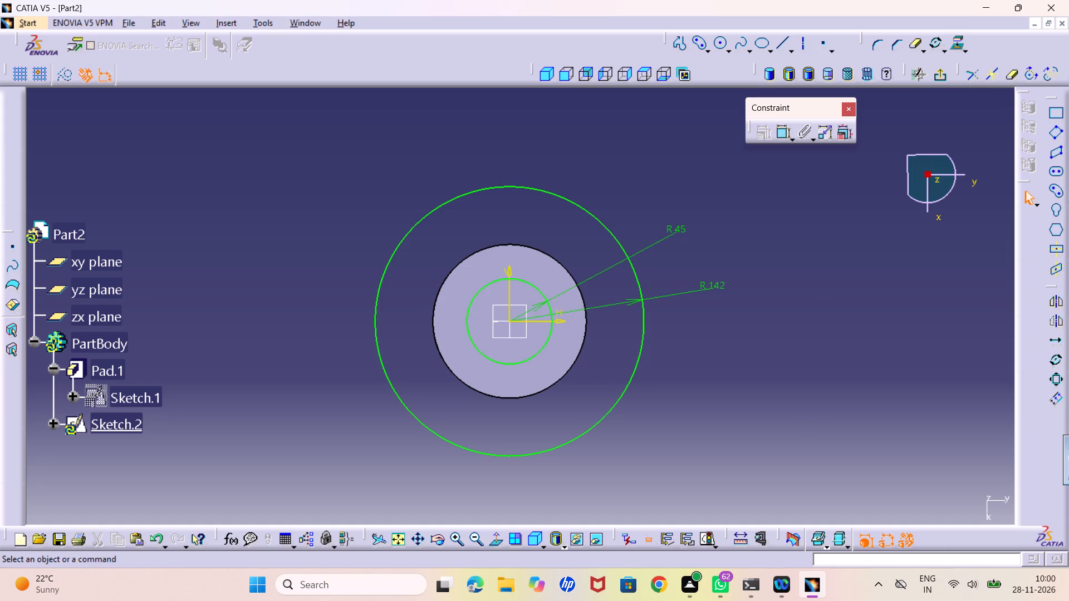
Sketch an axis line through the origin at about 23.5 degrees to the horizontal, extending past the large circle on both sides.
middle_click_drag(705, 381, 700, 373)
right_click(705, 381)
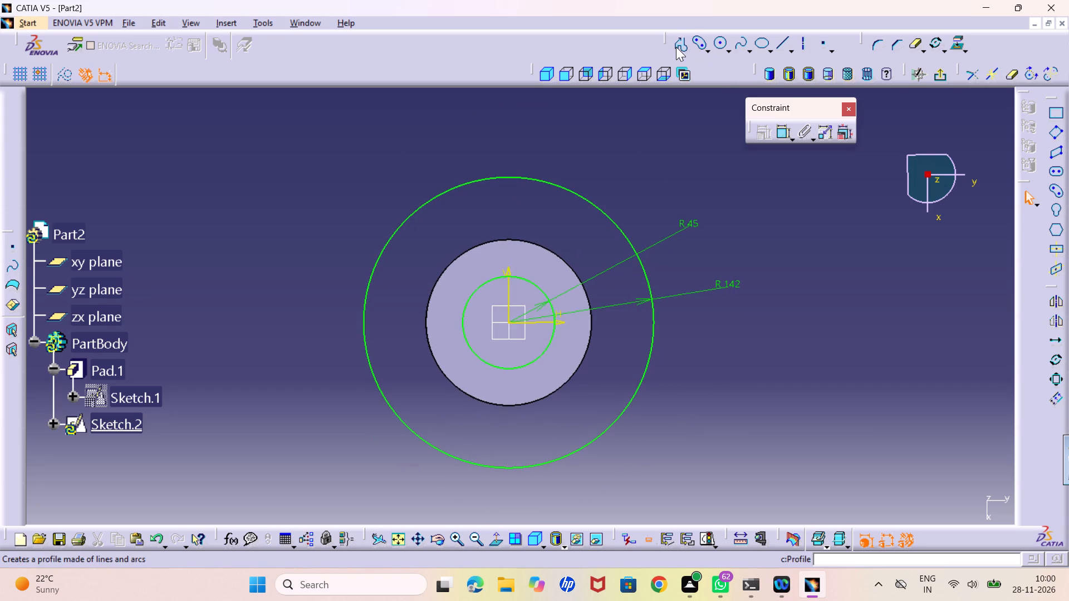
left_click(801, 45)
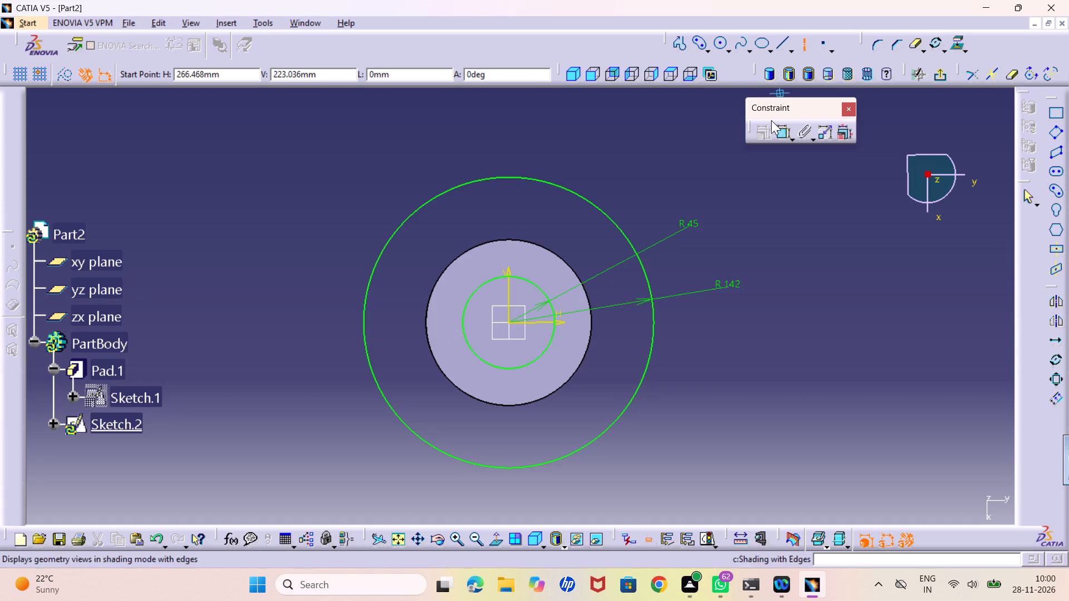
left_click(672, 251)
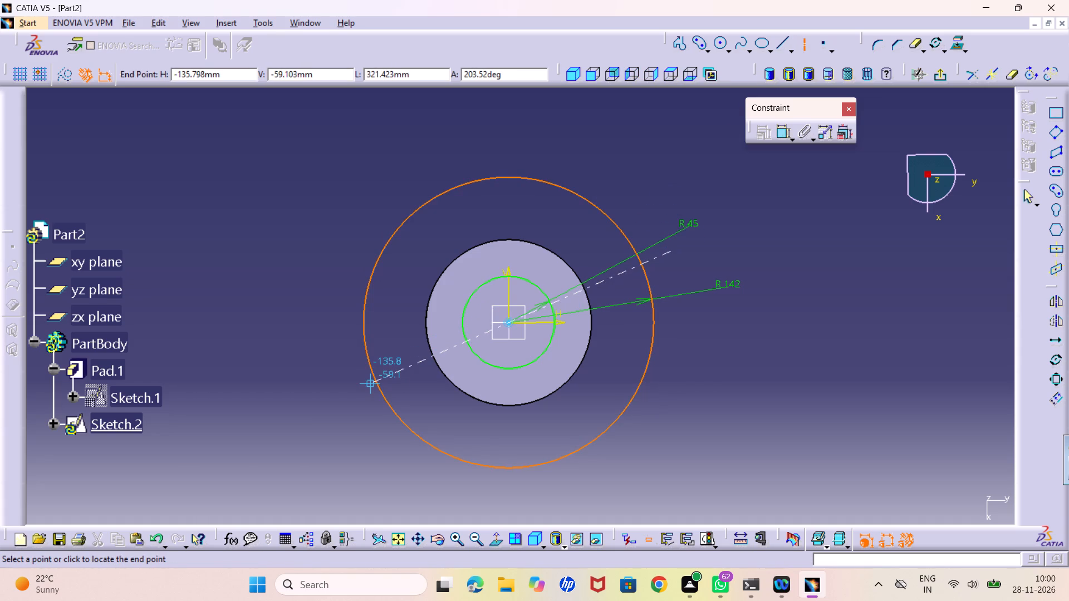
left_click(342, 397)
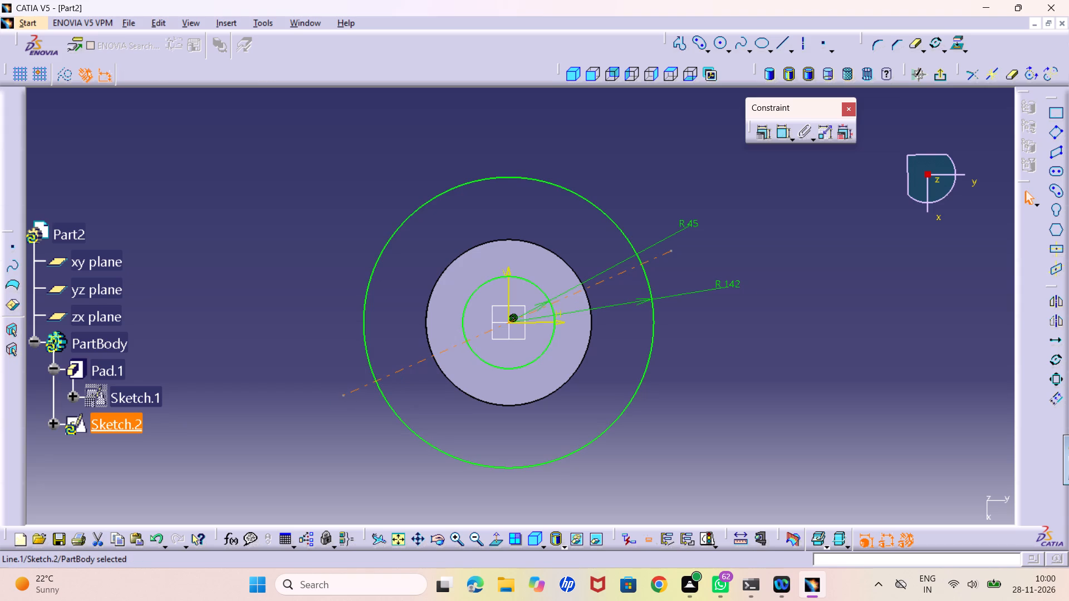
left_click(663, 435)
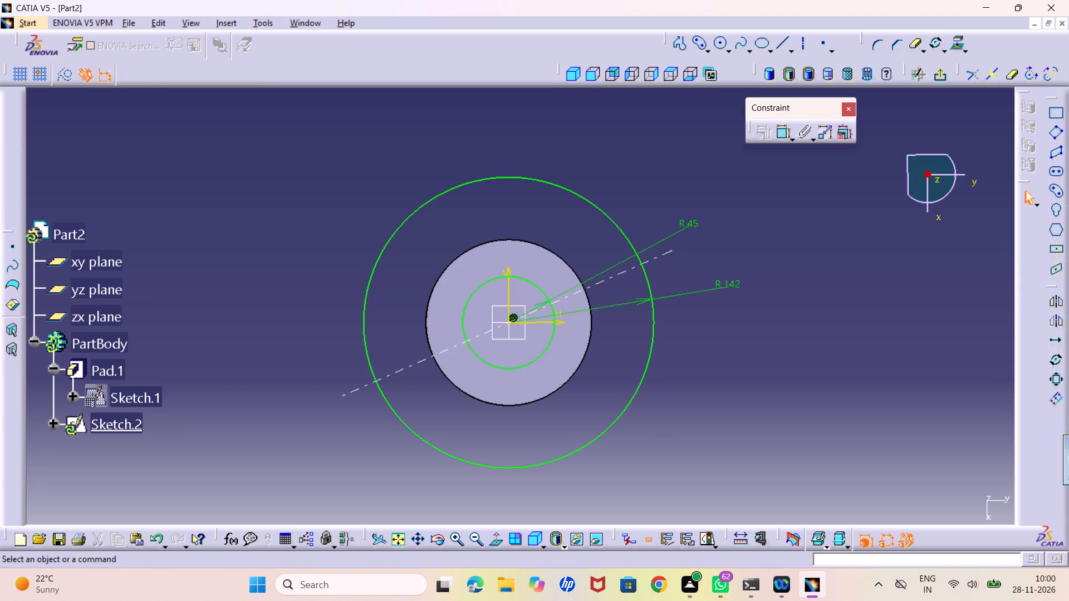
Constrain the angle between the sketch's horizontal axis and the inclined axis line to 15 degrees.
middle_click_drag(635, 424, 641, 411)
right_click(635, 424)
middle_click_drag(606, 400, 605, 388)
right_click(606, 400)
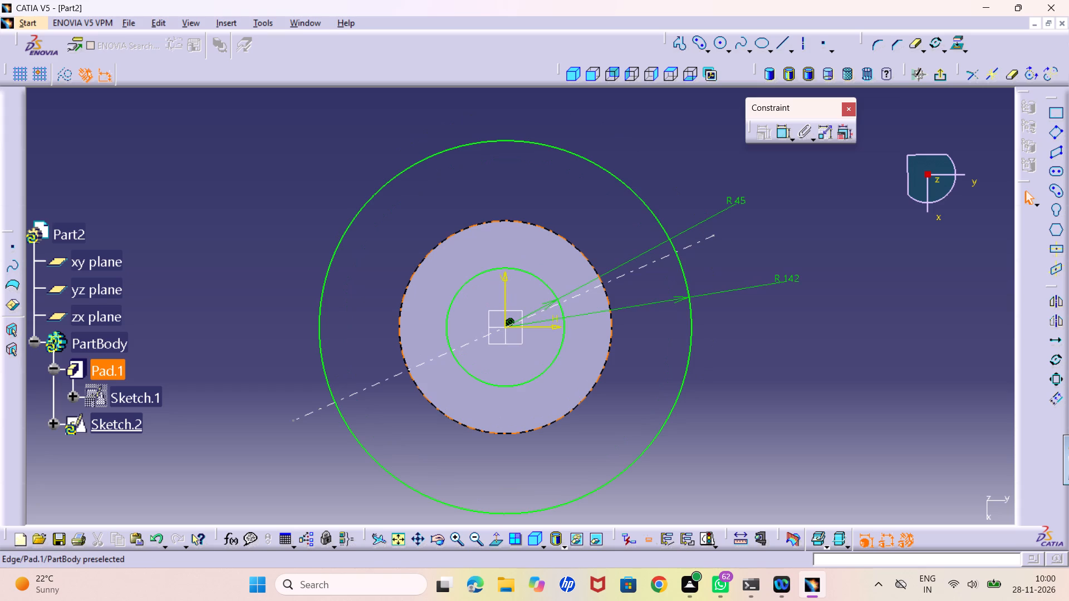
scroll(606, 342, "up", 3)
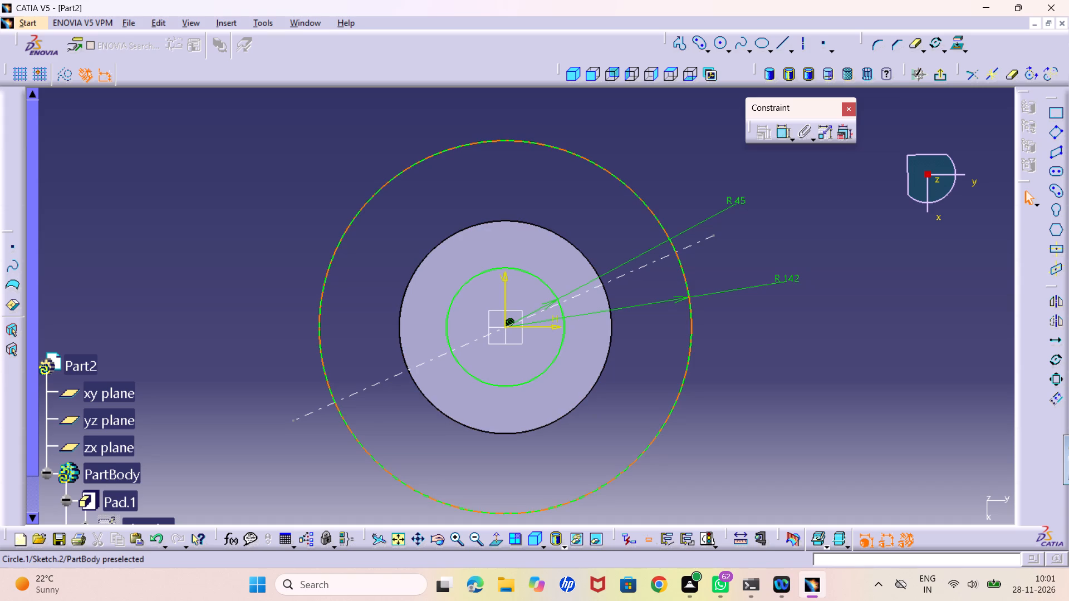
double_click(786, 135)
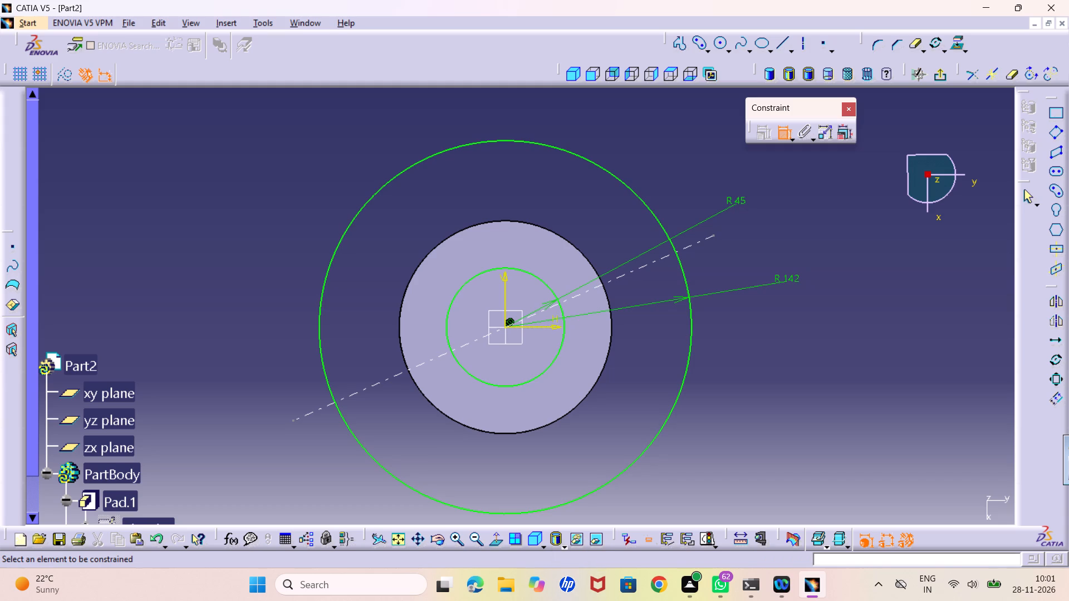
left_click(554, 328)
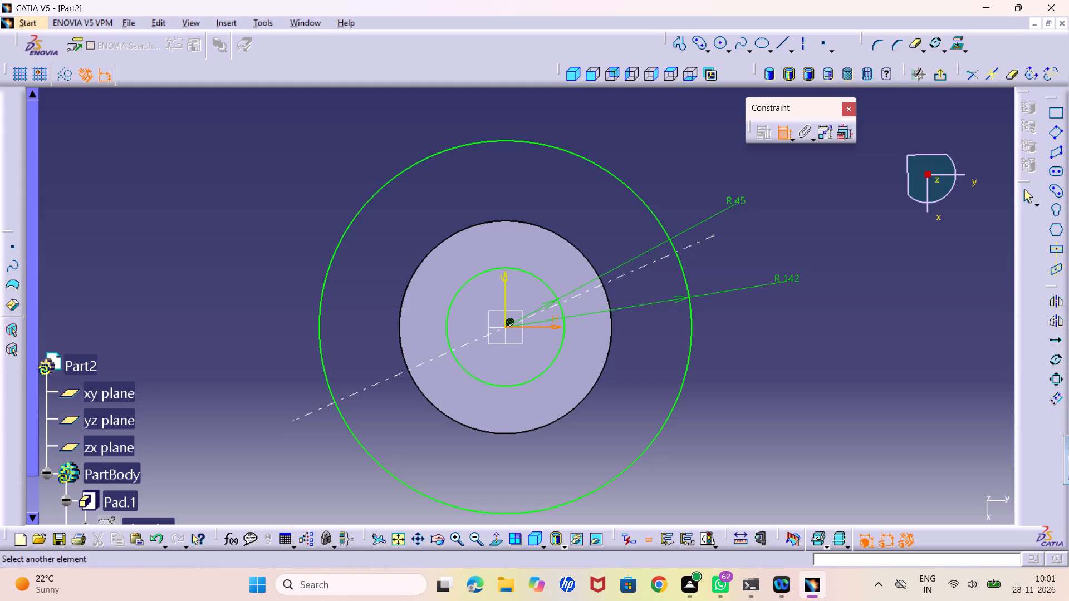
left_click(635, 271)
left_click(729, 302)
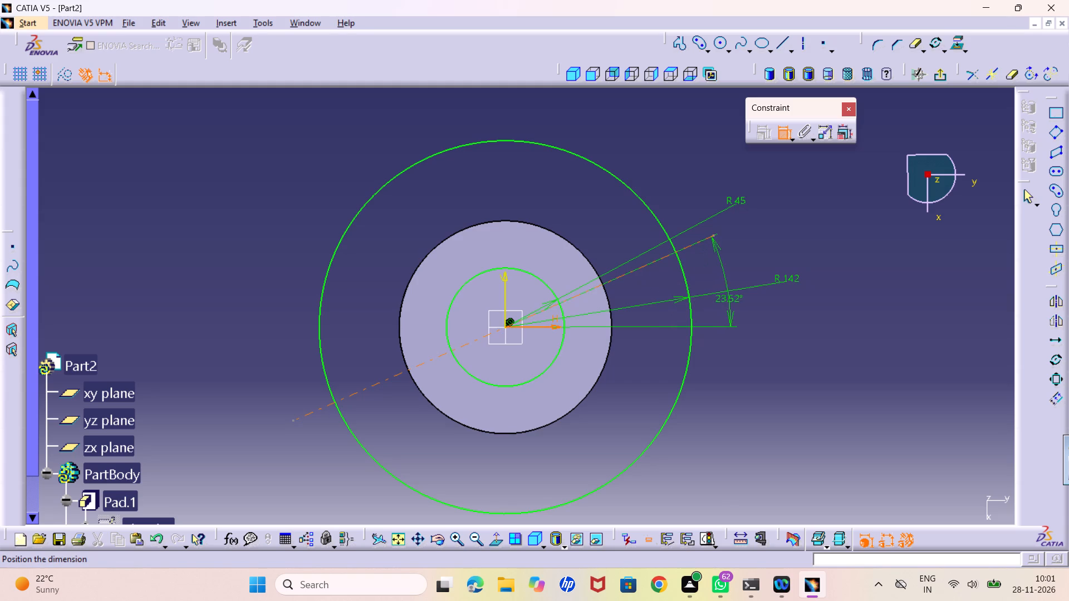
double_click(724, 298)
type("15")
key("Return")
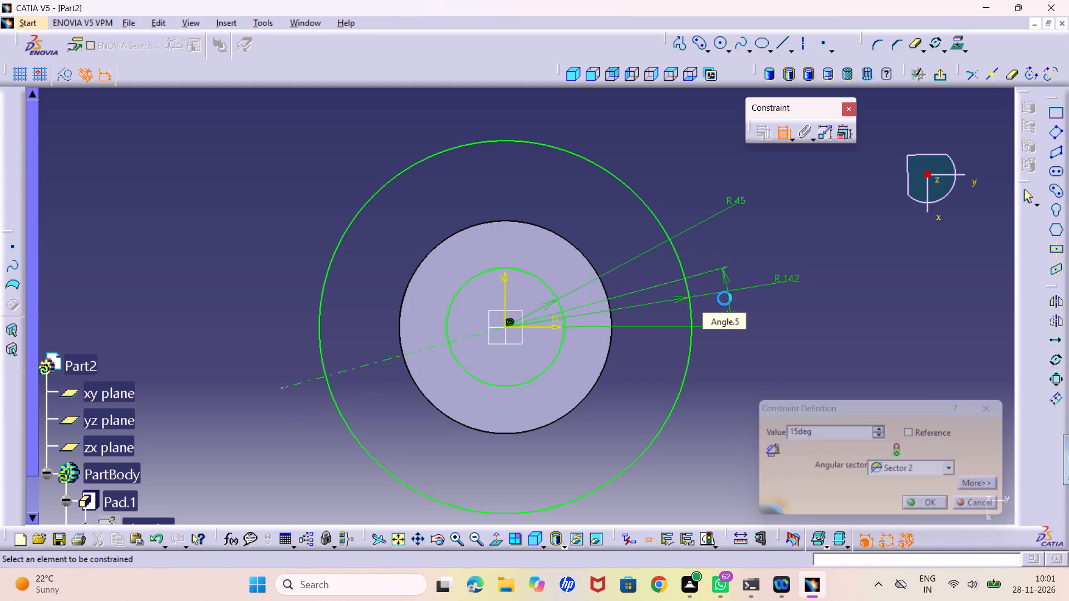
left_click(779, 354)
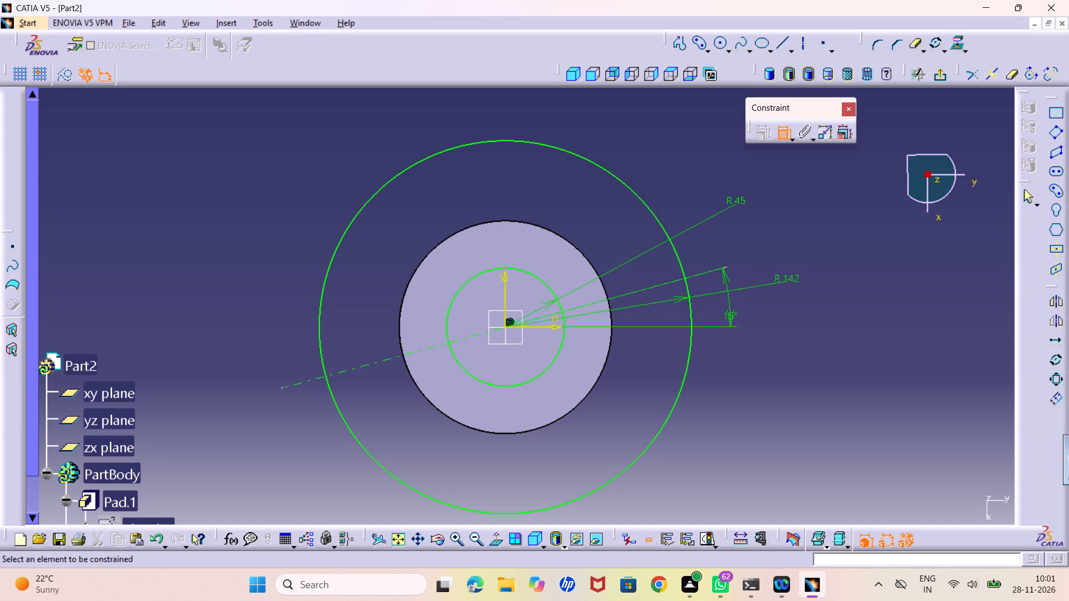
left_click(781, 125)
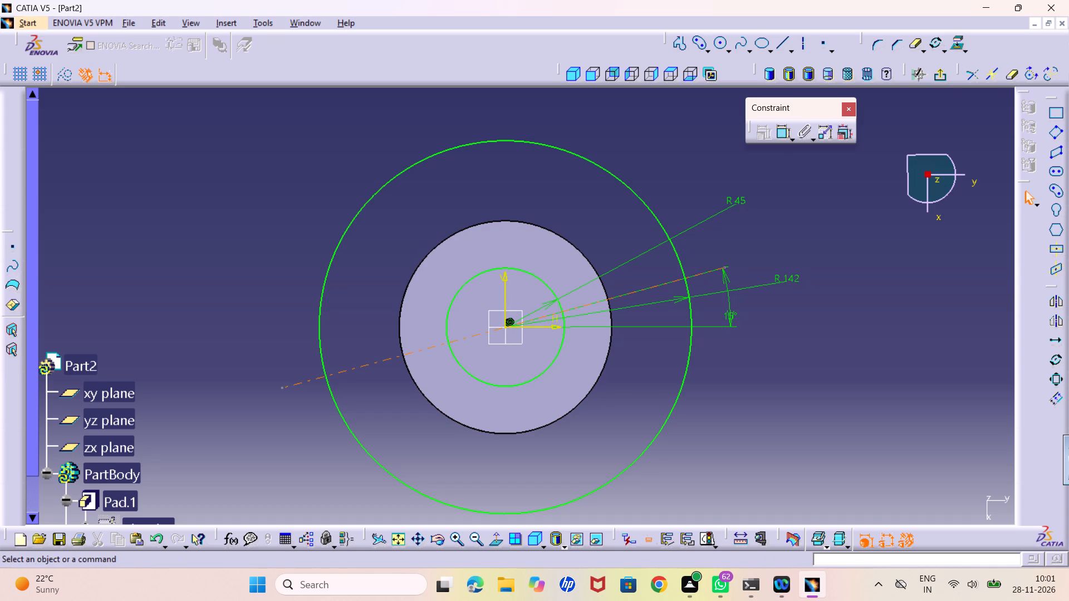
Mirror the inclined axis line about the sketch's horizontal axis.
left_click(343, 373)
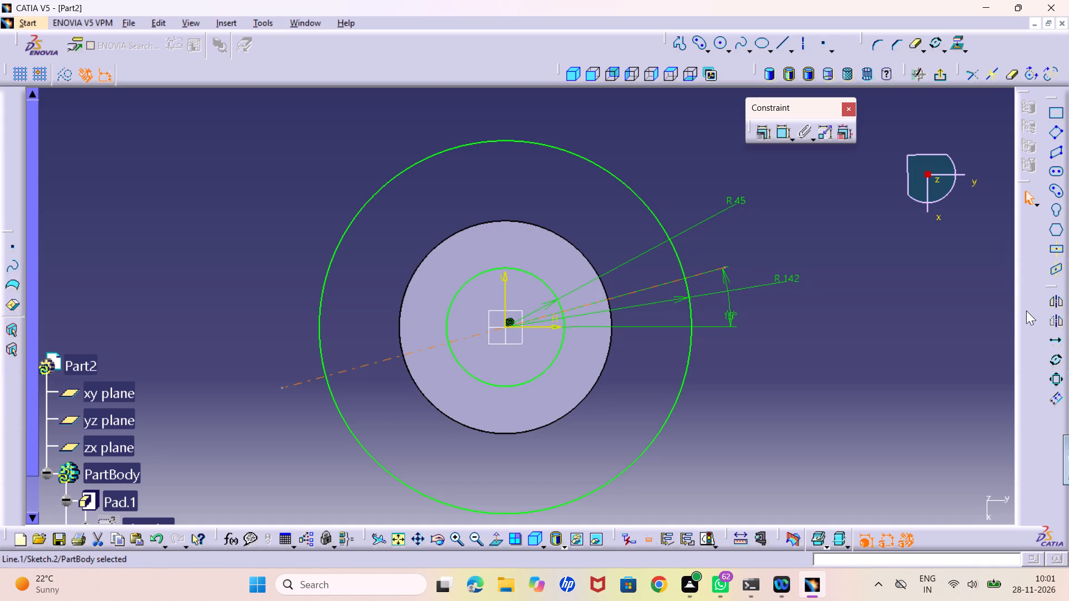
left_click(1056, 304)
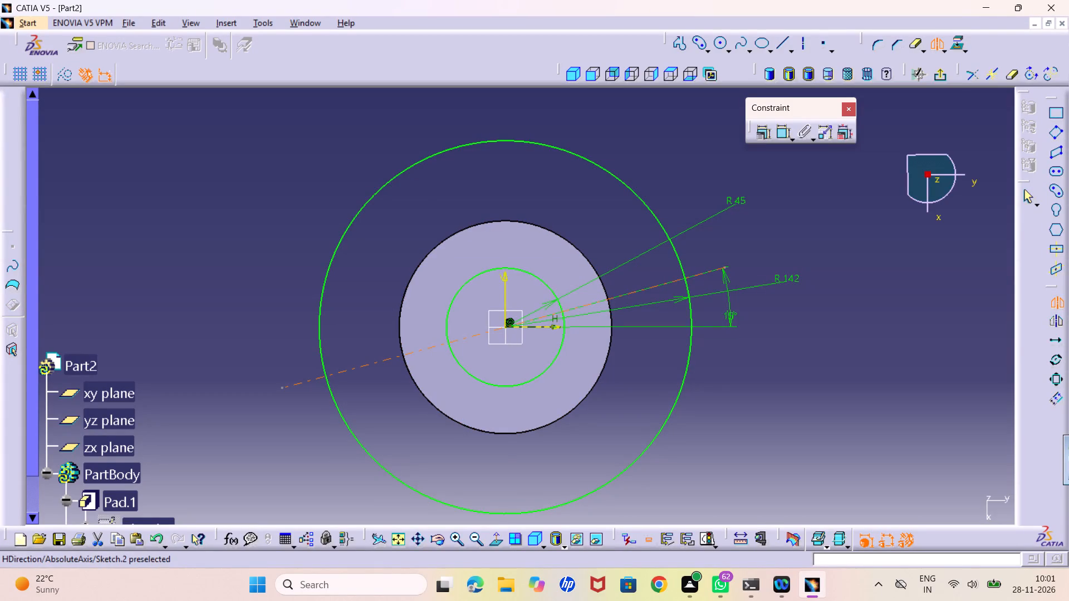
left_click(548, 327)
left_click(862, 362)
middle_click_drag(836, 329, 836, 361)
right_click(832, 329)
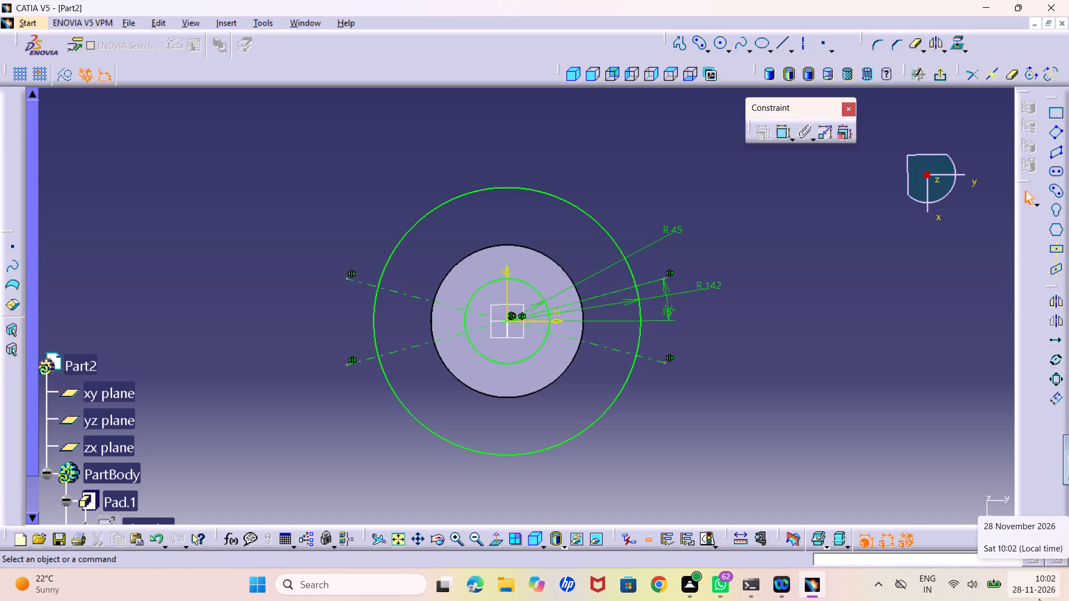
middle_click_drag(756, 322, 756, 308)
right_click(756, 322)
Save the part as a CATPart named "cat 2" in the catia project folder.
key("ctrl+s")
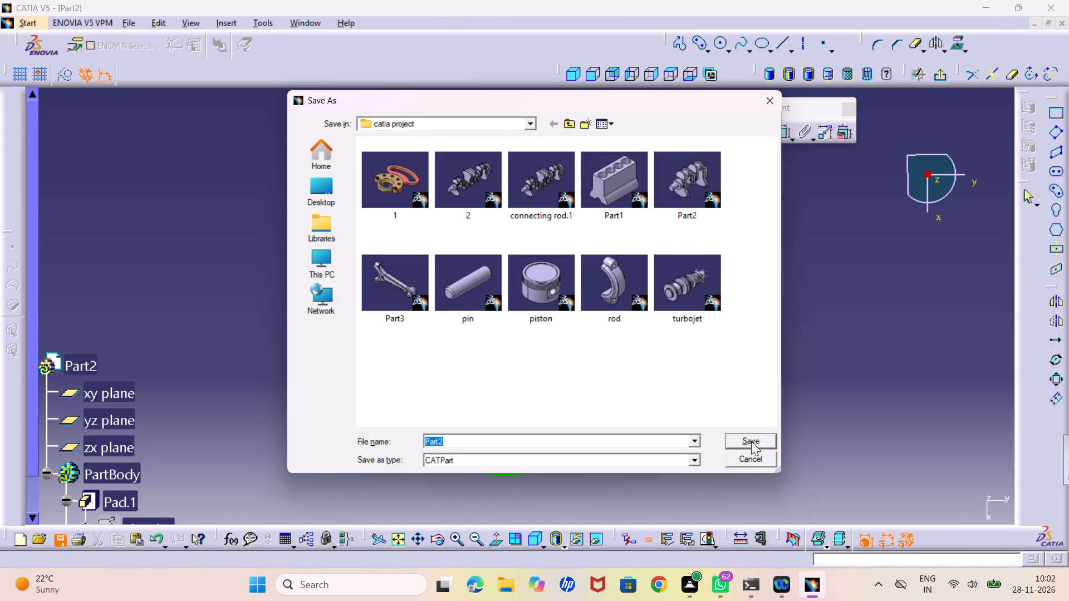
key("2")
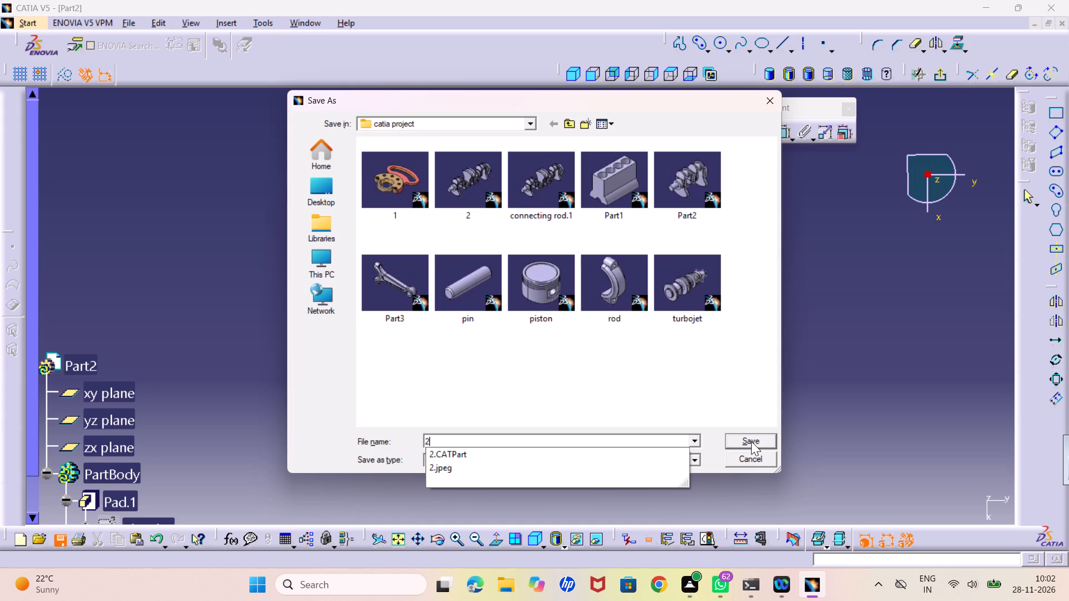
key("BackSpace")
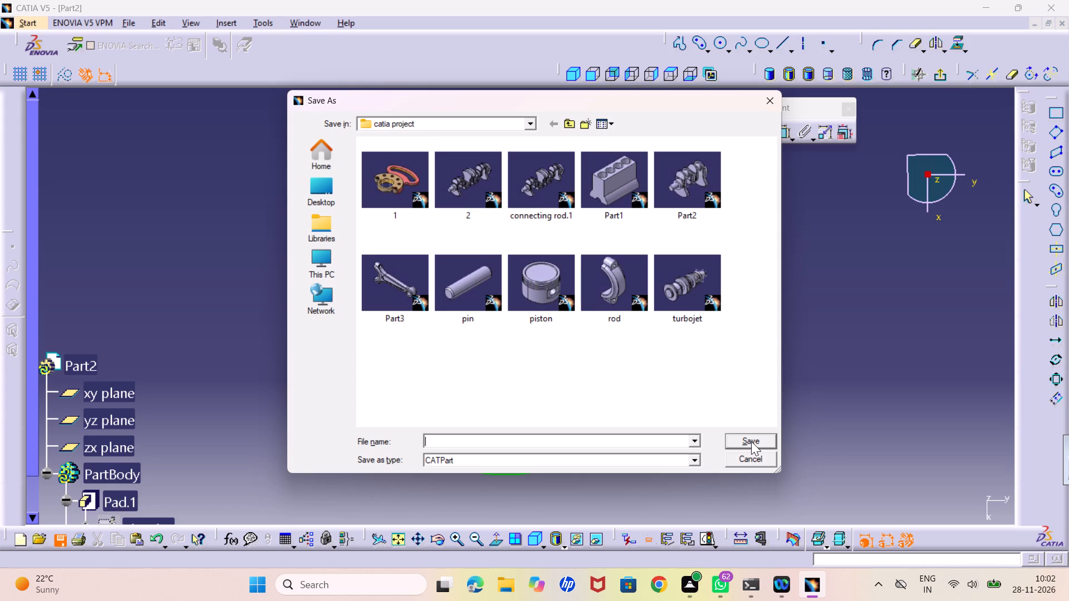
type("ca")
key("t")
key("space")
type("2")
key("Return")
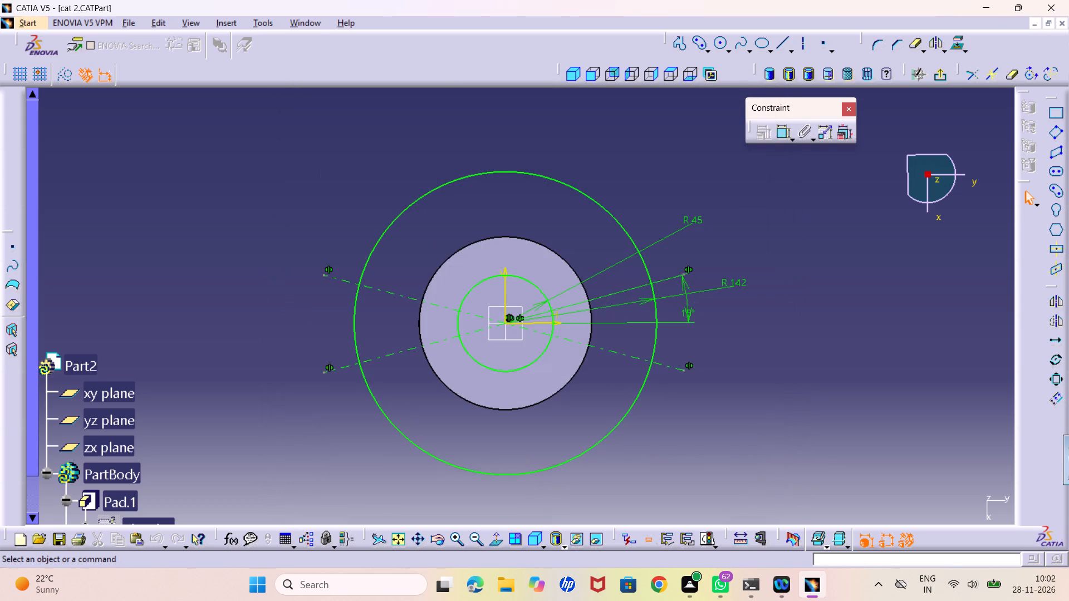
key("ctrl+s")
key("ctrl+s")
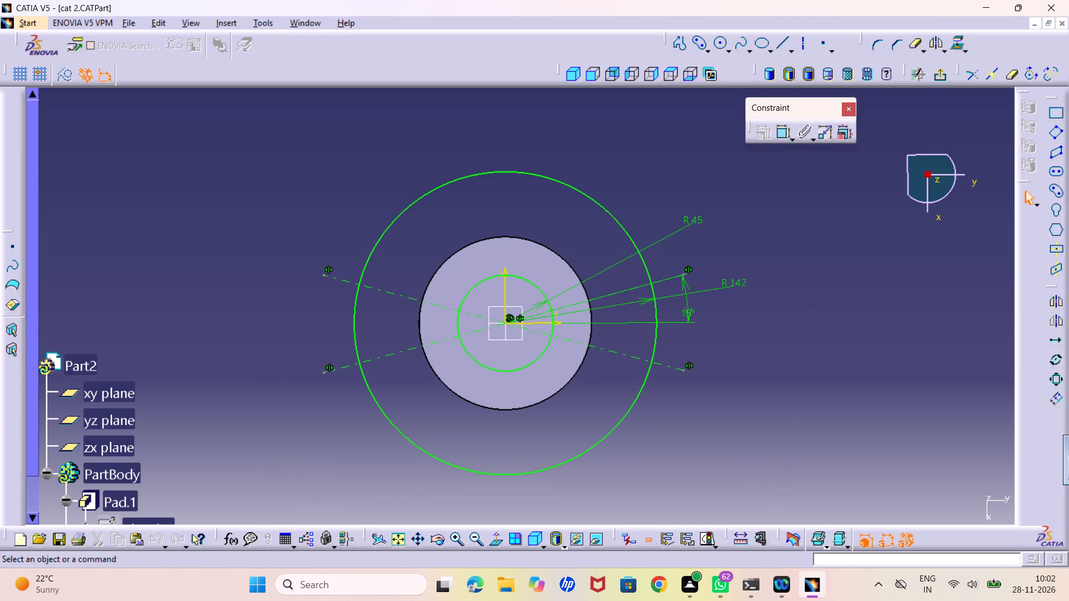
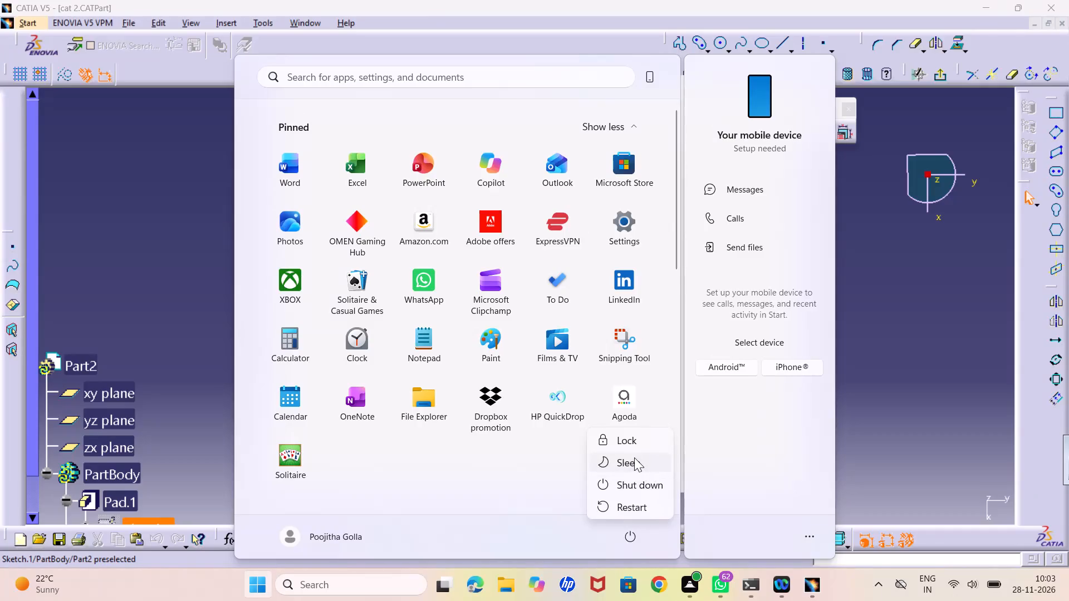
Put the computer to sleep.
left_click(634, 457)
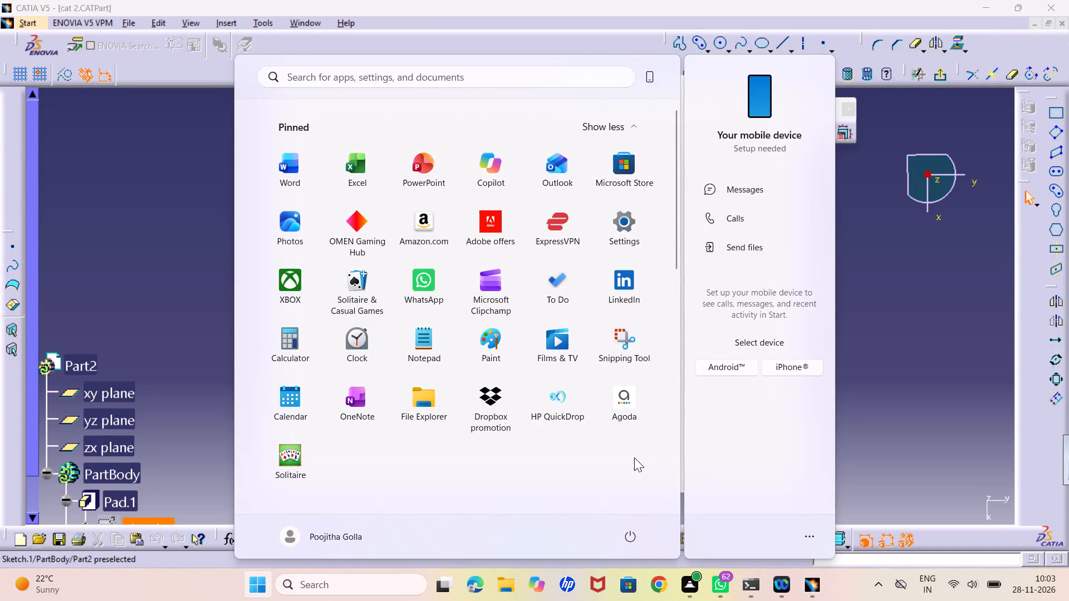
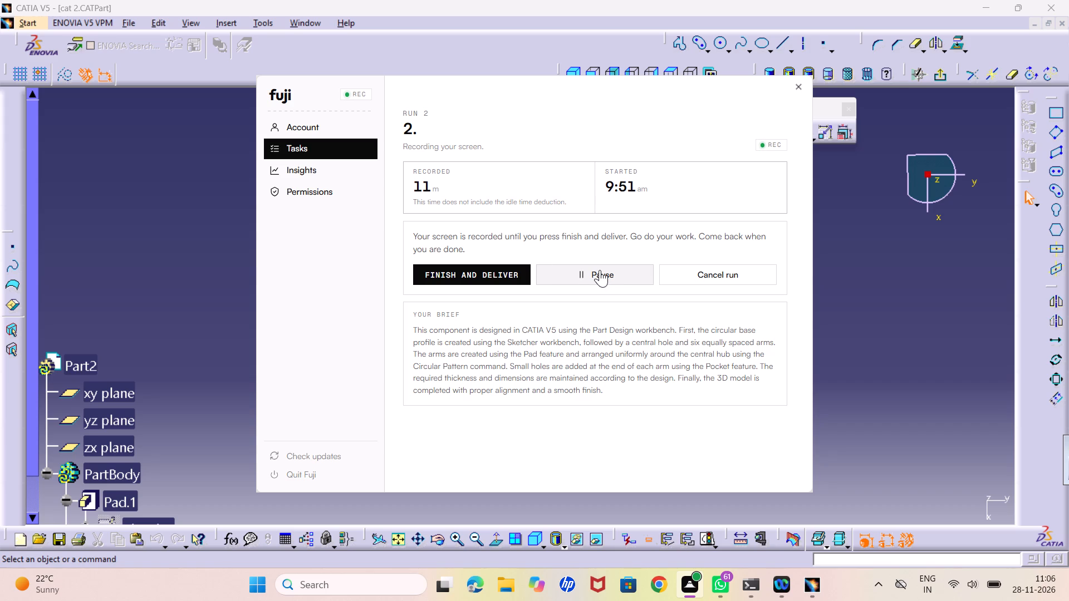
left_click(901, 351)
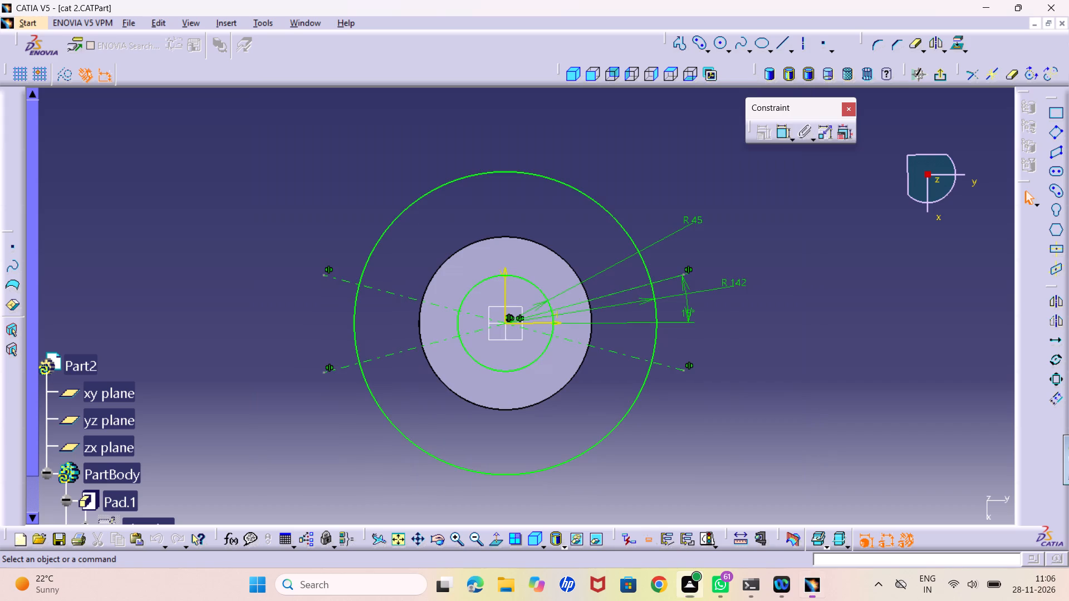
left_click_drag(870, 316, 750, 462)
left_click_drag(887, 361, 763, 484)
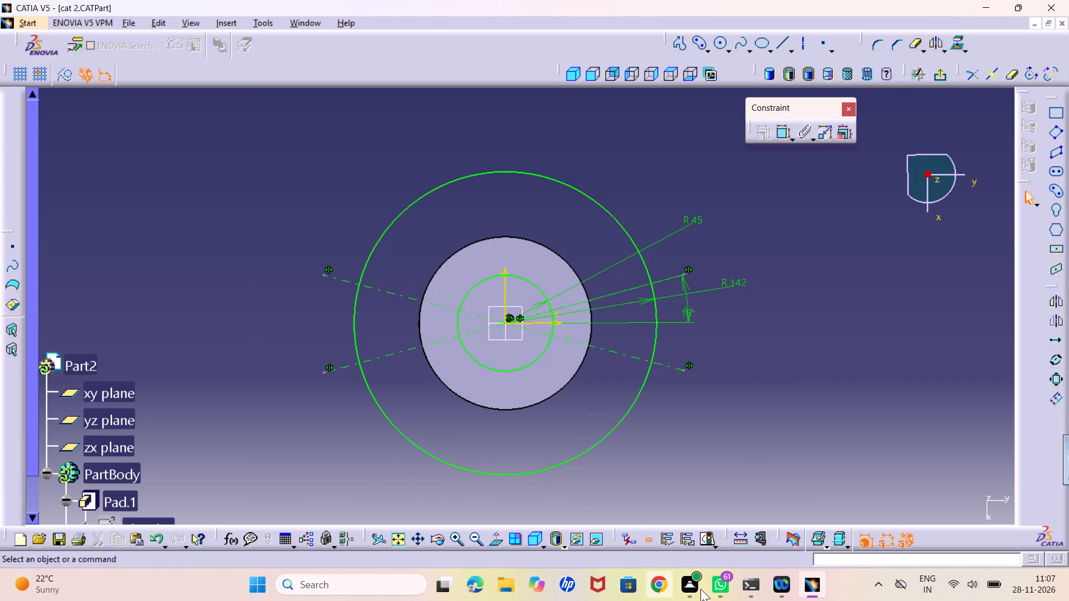
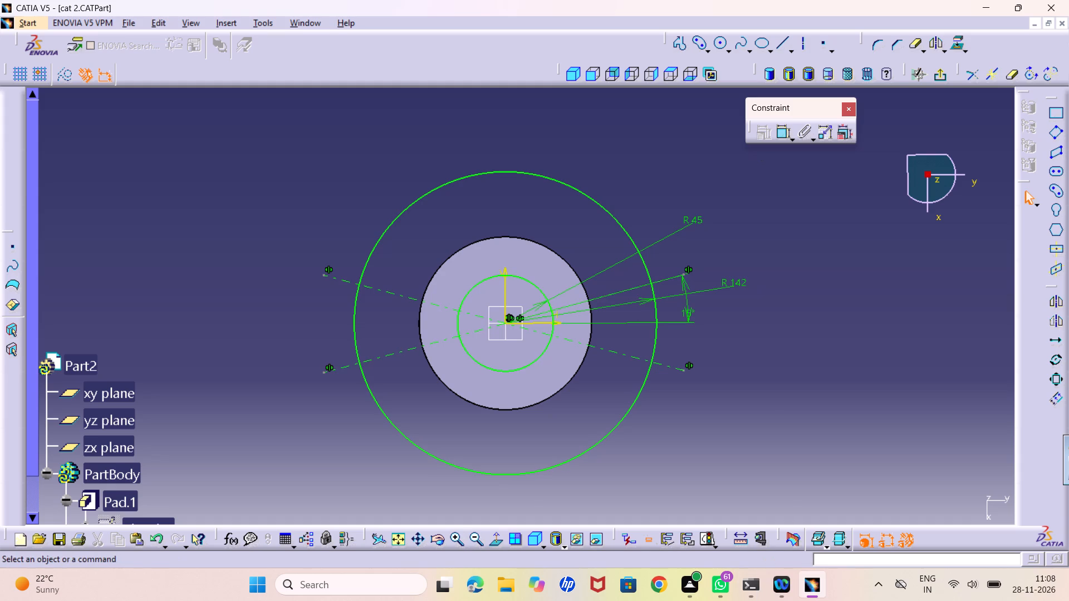
Start the Circle command to add another circle to the sketch with the mirrored construction axes.
left_click(716, 36)
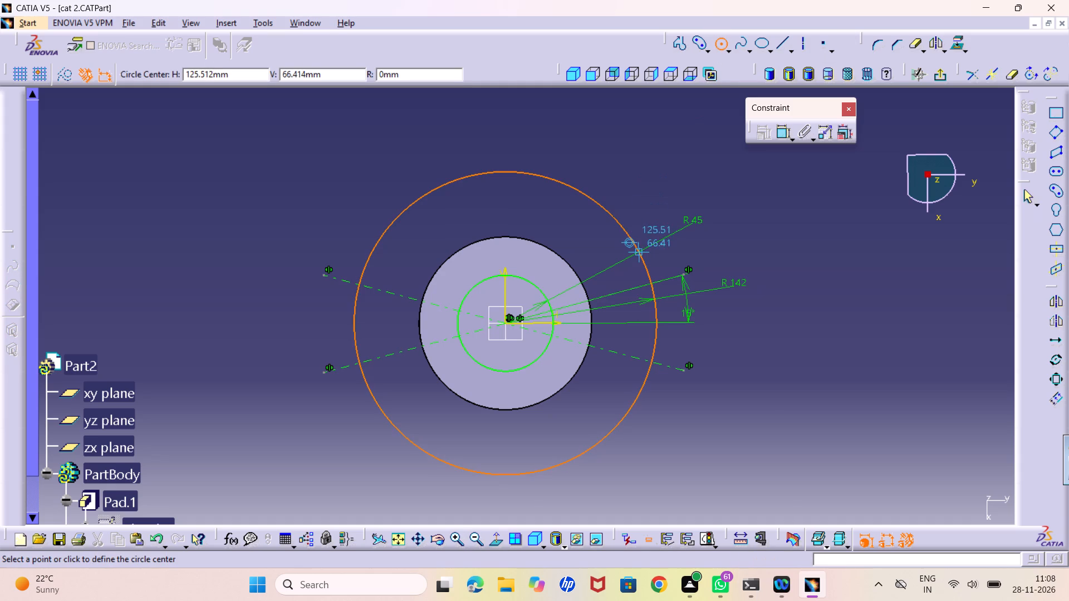
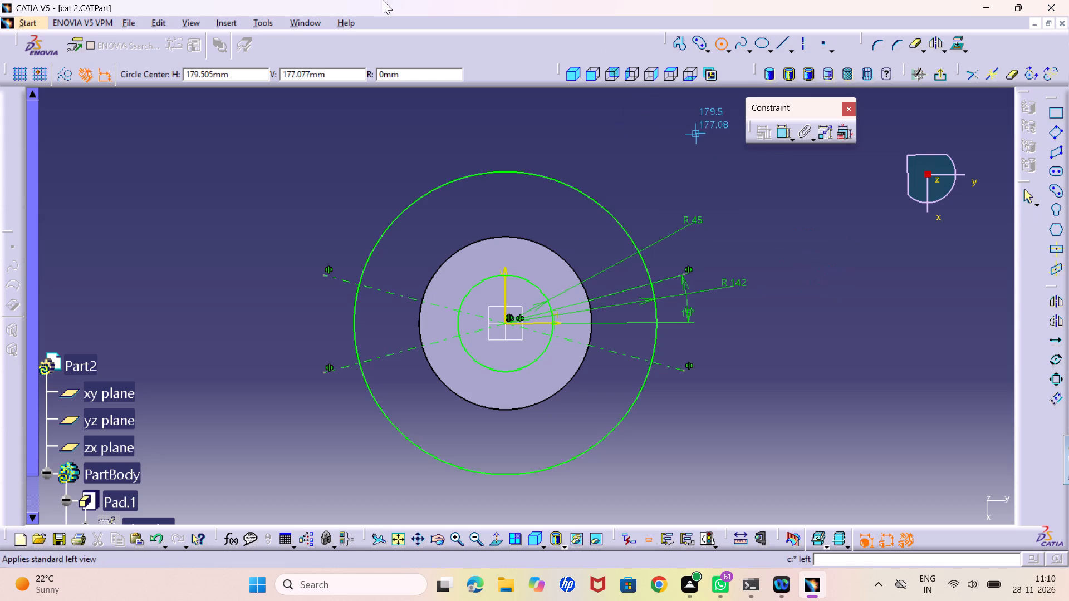
Draw a slanted construction axis about 190 mm long, starting inside the padded disc and ending beyond the 142 mm radius circle.
left_click(722, 42)
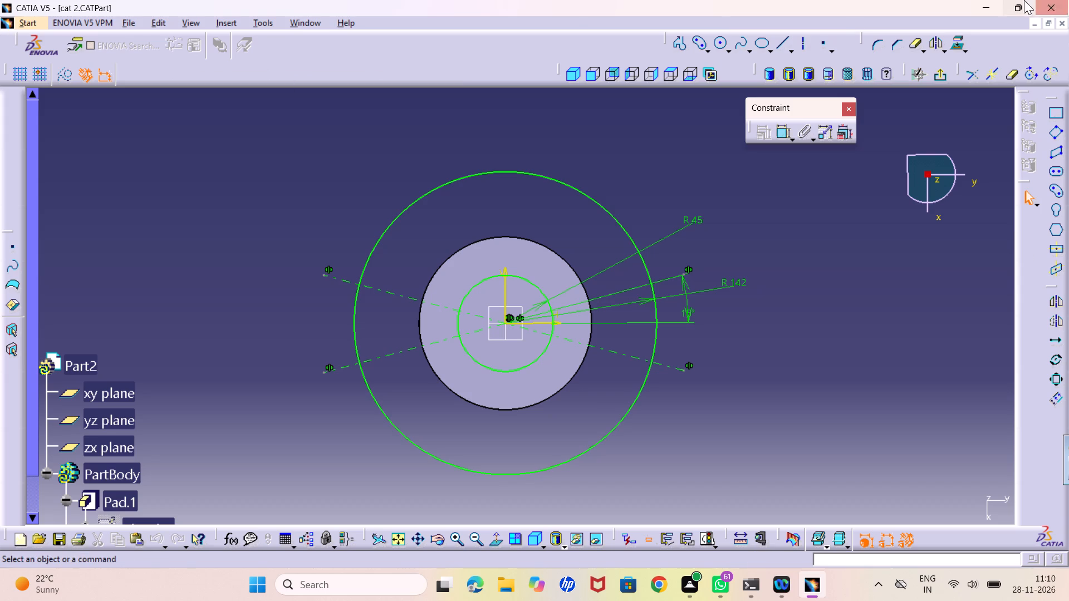
middle_click_drag(724, 405, 722, 397)
right_click(724, 405)
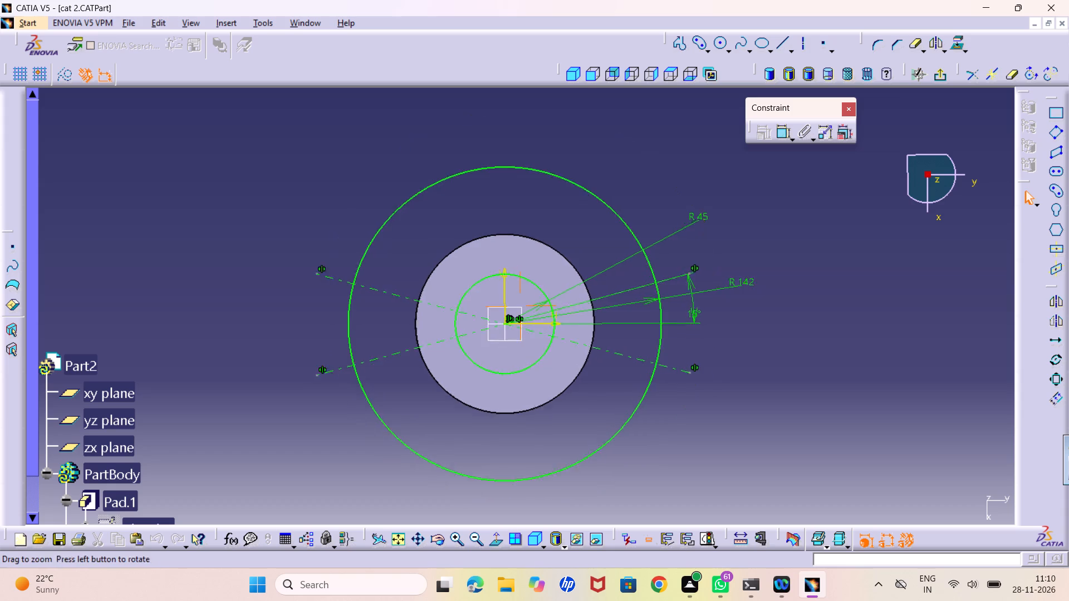
middle_click_drag(722, 397, 717, 382)
middle_click_drag(786, 405, 721, 359)
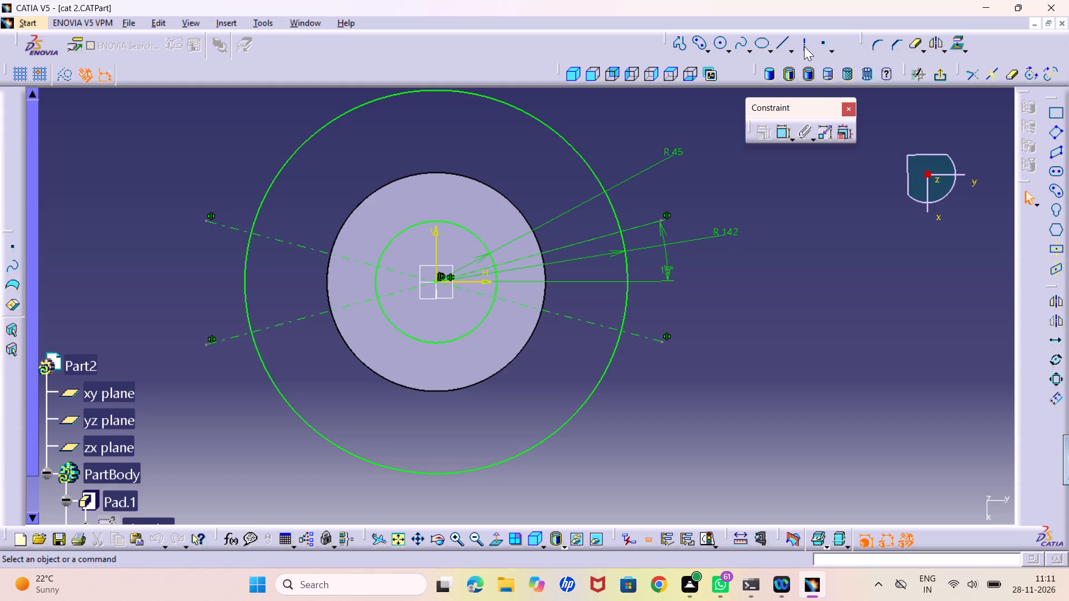
left_click(802, 42)
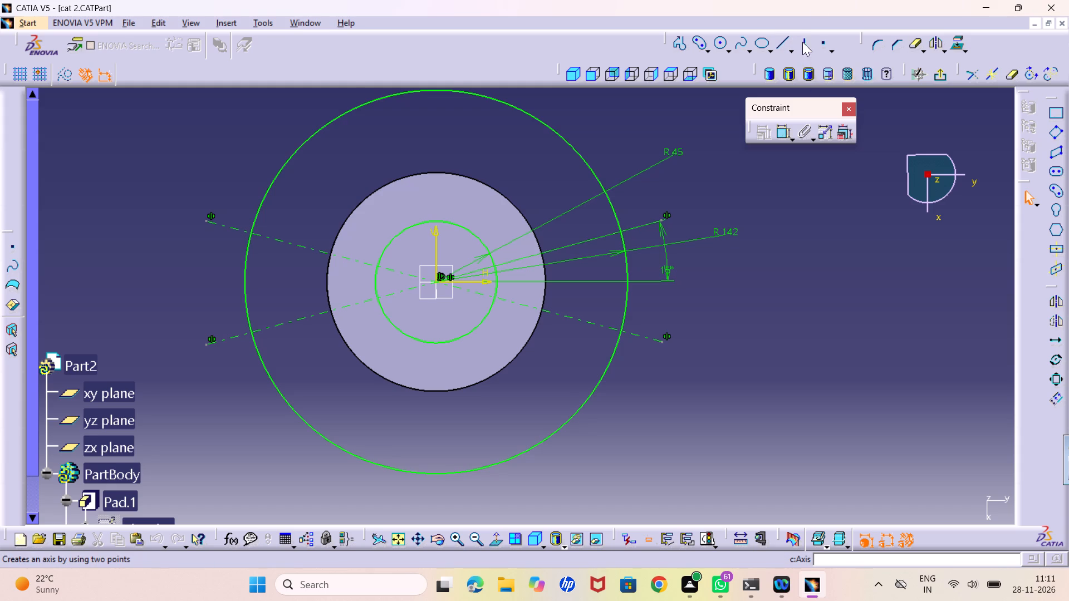
middle_click_drag(619, 147, 708, 222)
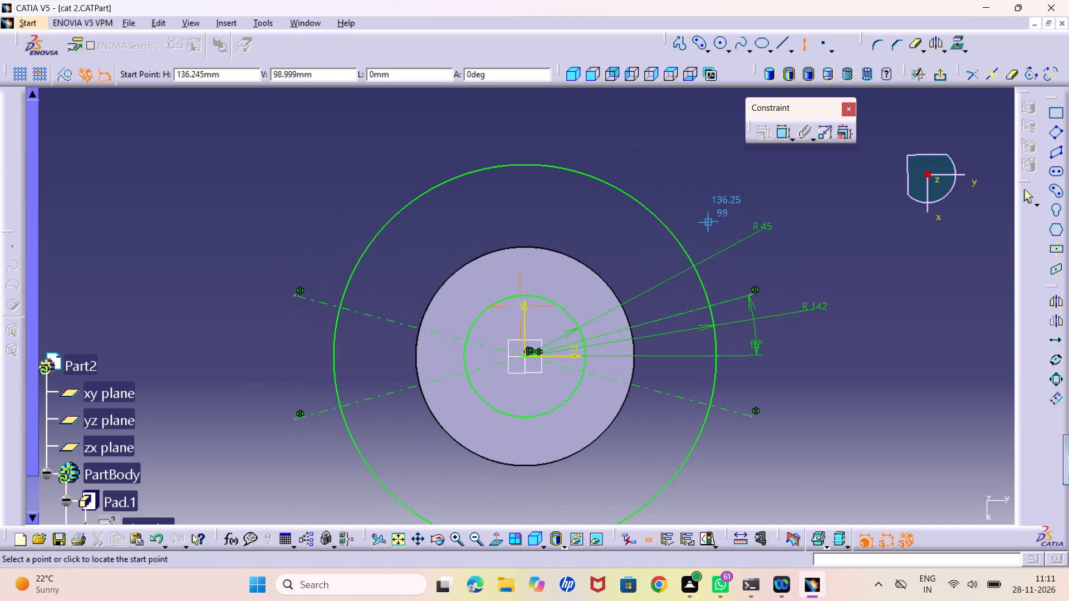
middle_click_drag(708, 222, 711, 225)
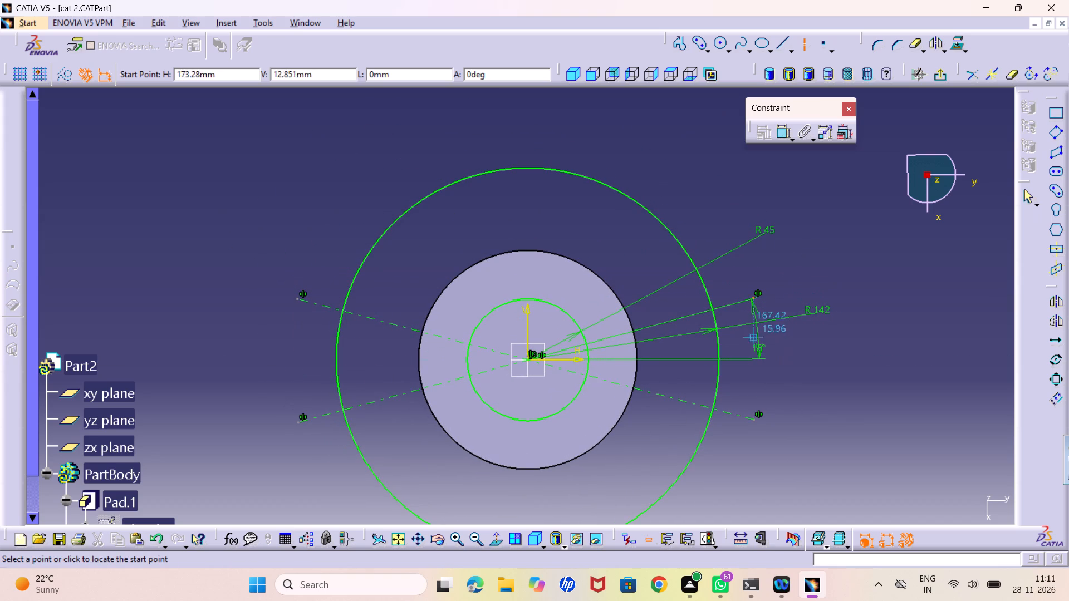
left_click(549, 278)
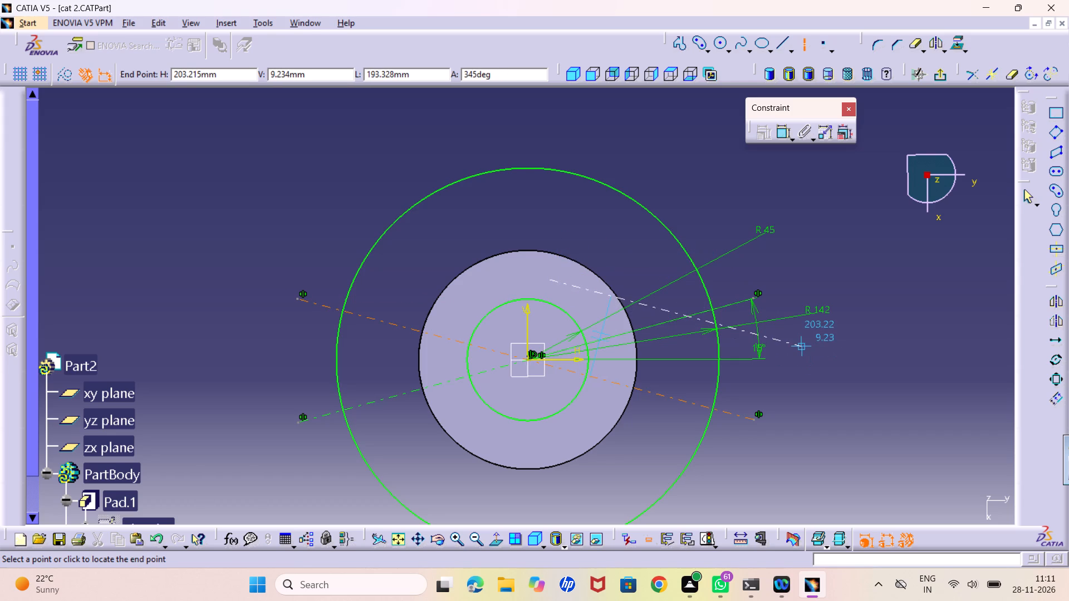
left_click(799, 341)
left_click(908, 247)
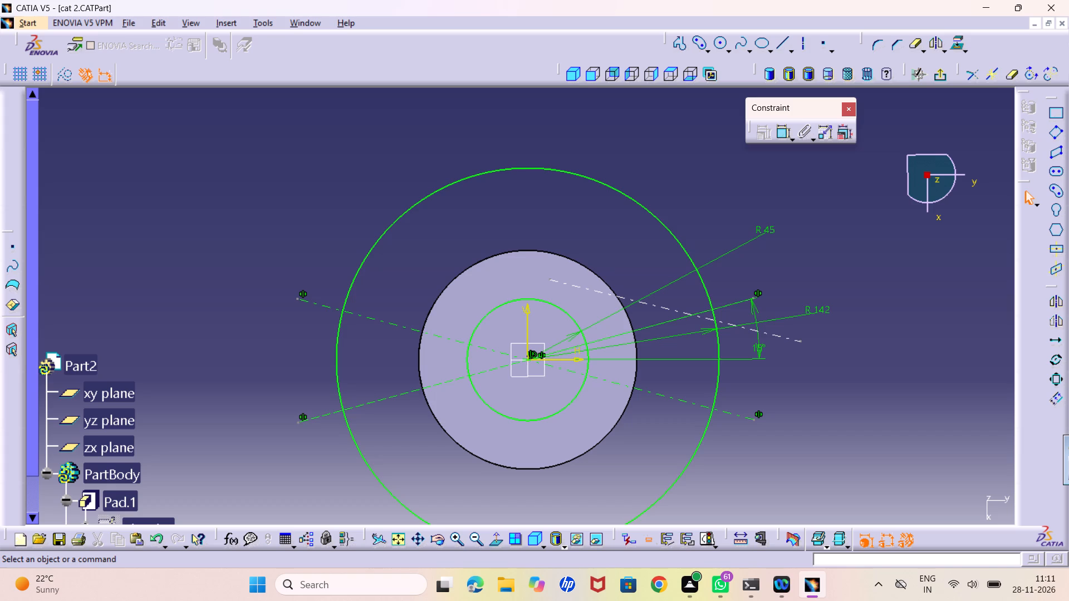
Constrain the angle between the new slanted axis and the rising 15-degree axis to 29 degrees.
left_click(783, 137)
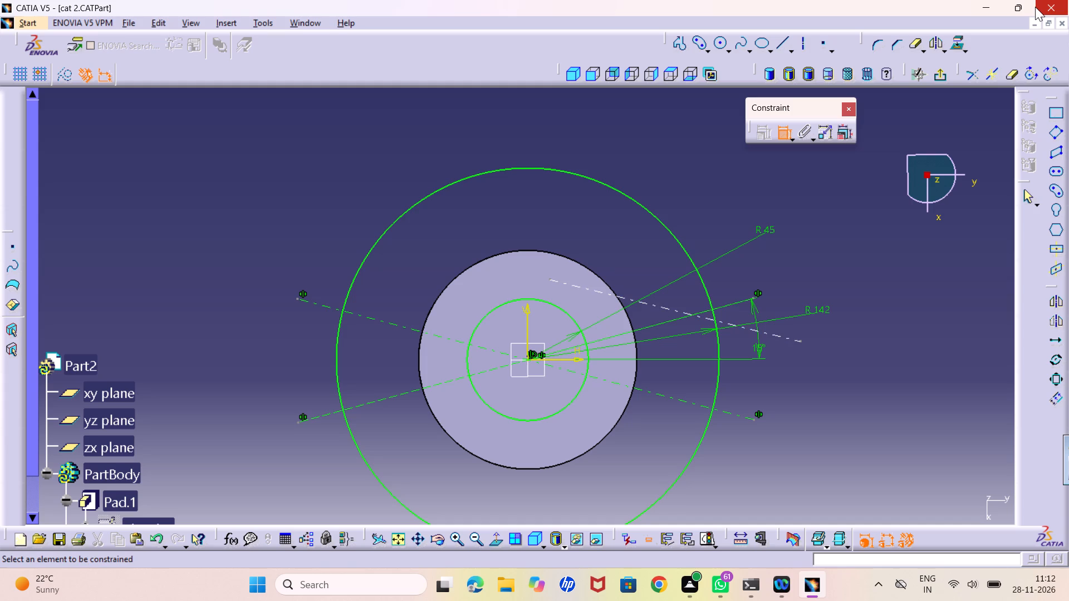
scroll(1035, 7, "up", 1)
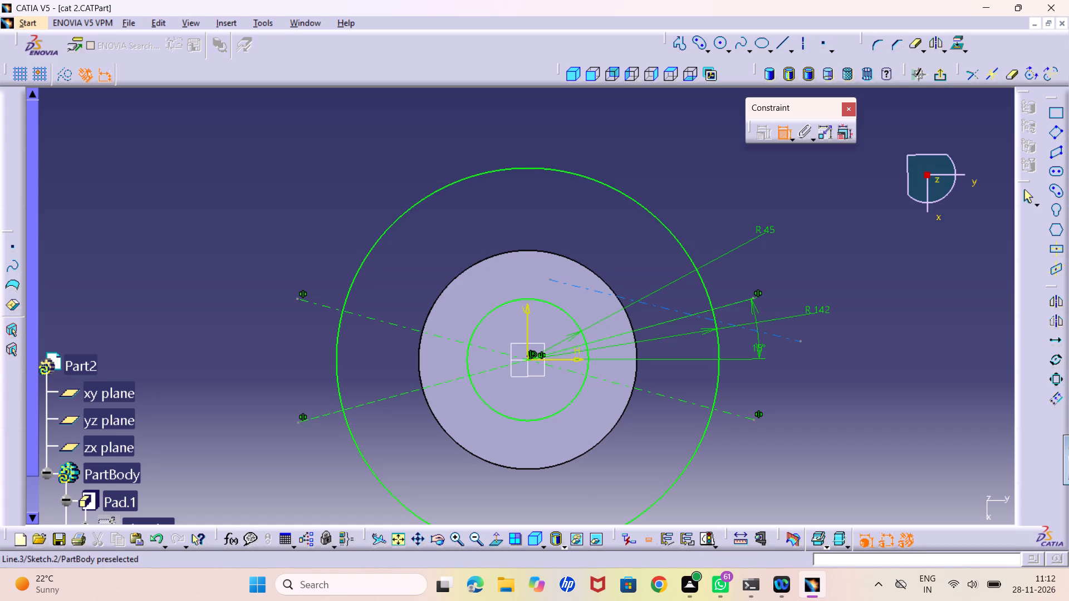
left_click(724, 322)
left_click(723, 304)
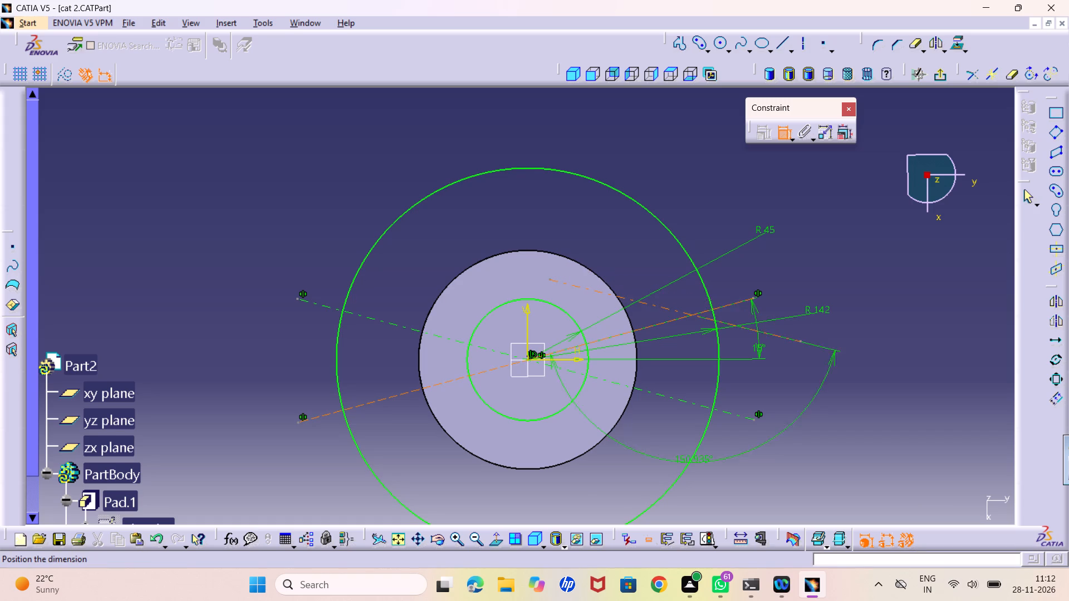
left_click(883, 294)
double_click(872, 289)
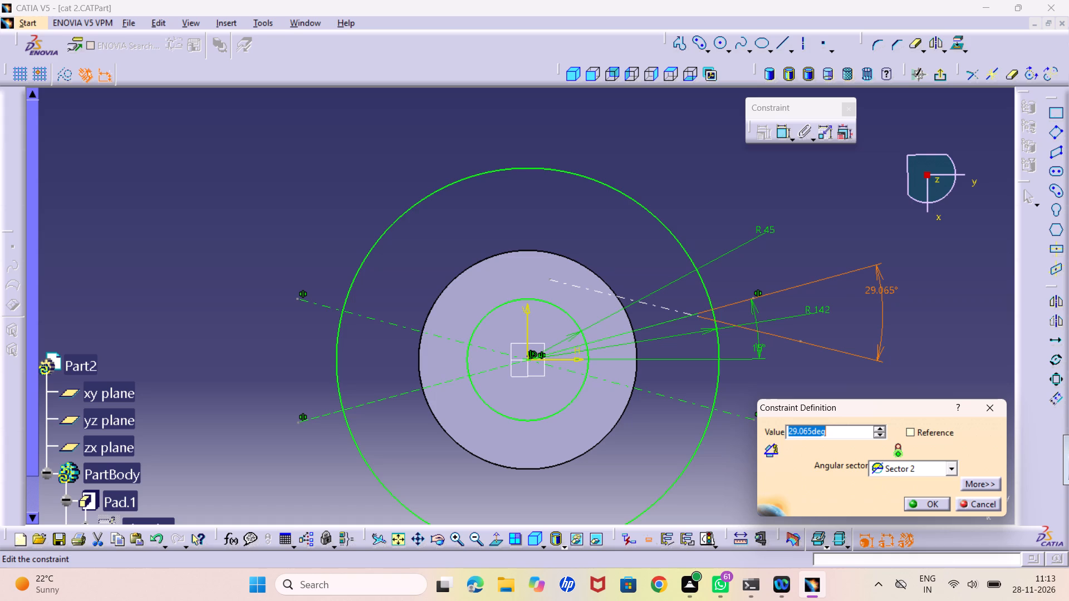
type("29")
key("Return")
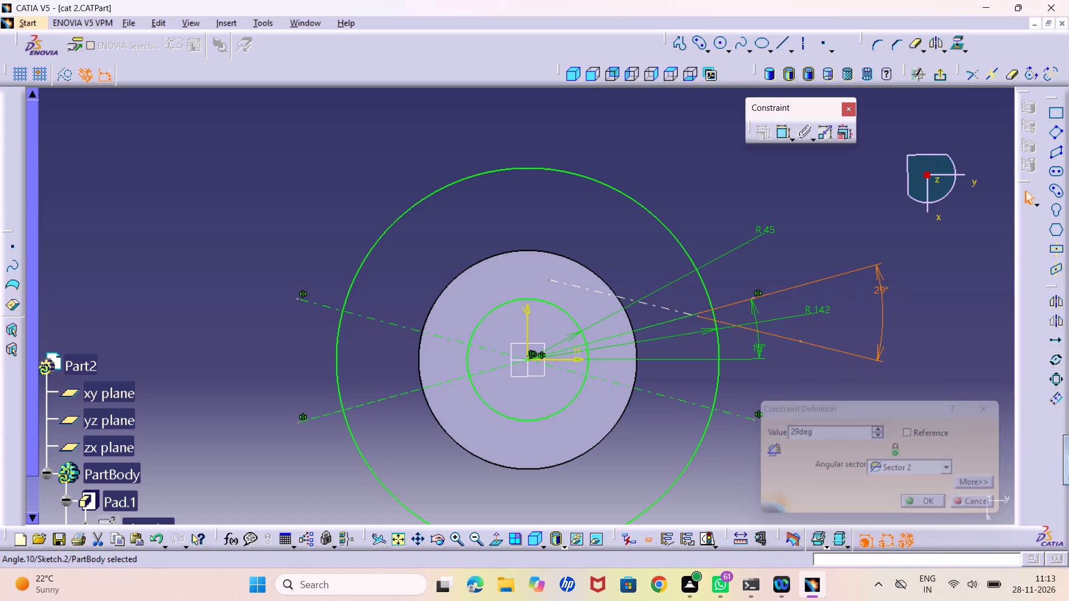
left_click(891, 406)
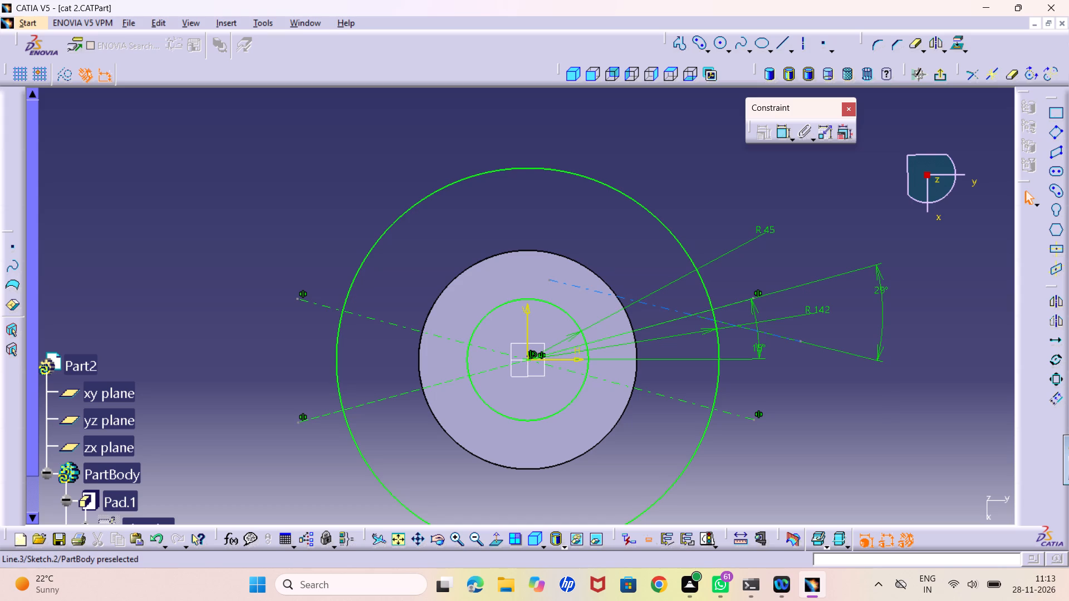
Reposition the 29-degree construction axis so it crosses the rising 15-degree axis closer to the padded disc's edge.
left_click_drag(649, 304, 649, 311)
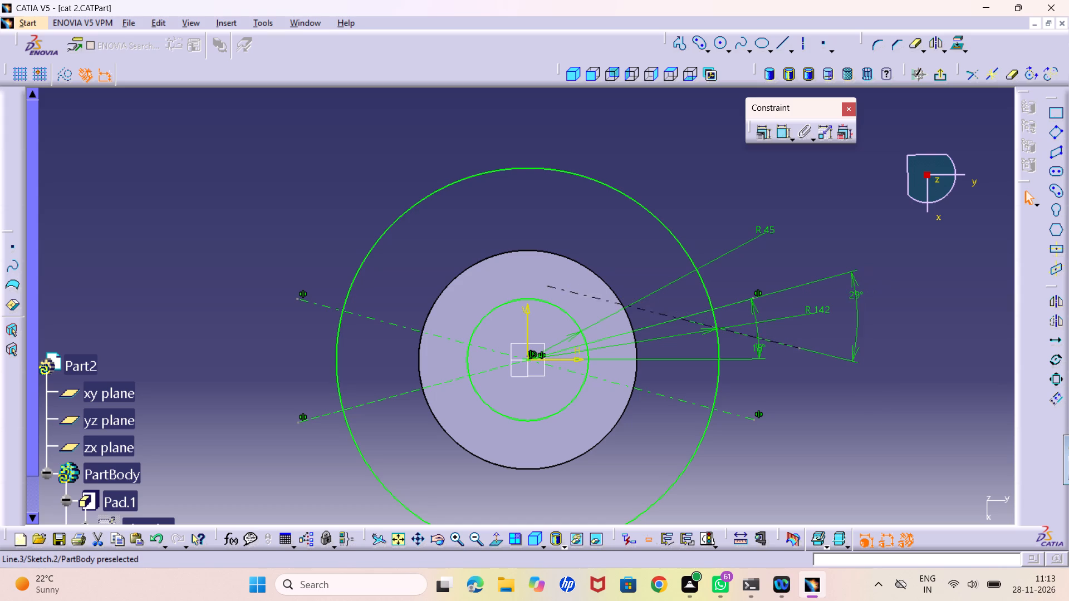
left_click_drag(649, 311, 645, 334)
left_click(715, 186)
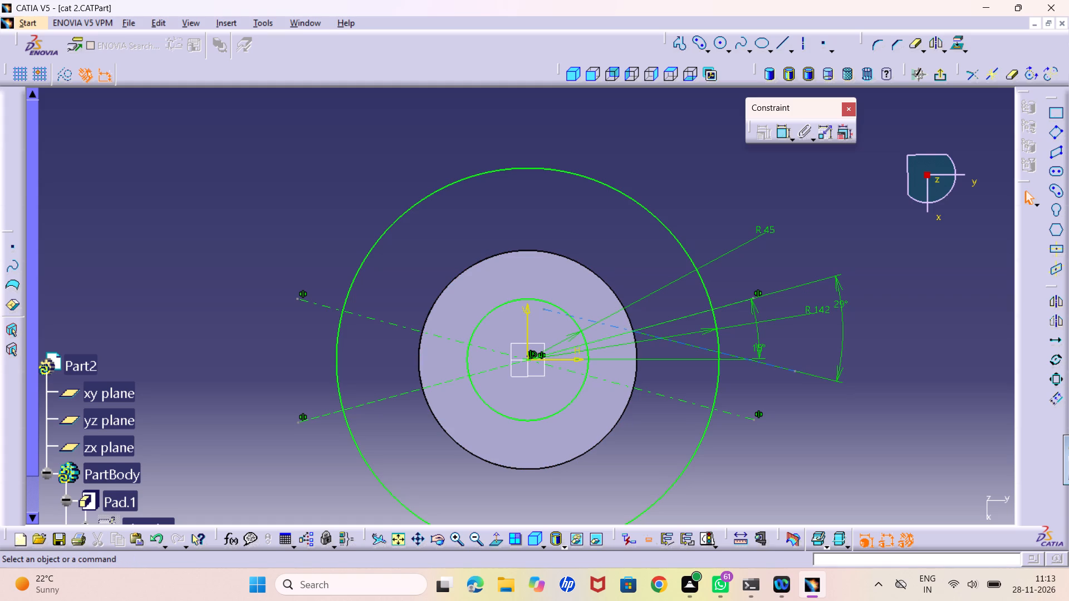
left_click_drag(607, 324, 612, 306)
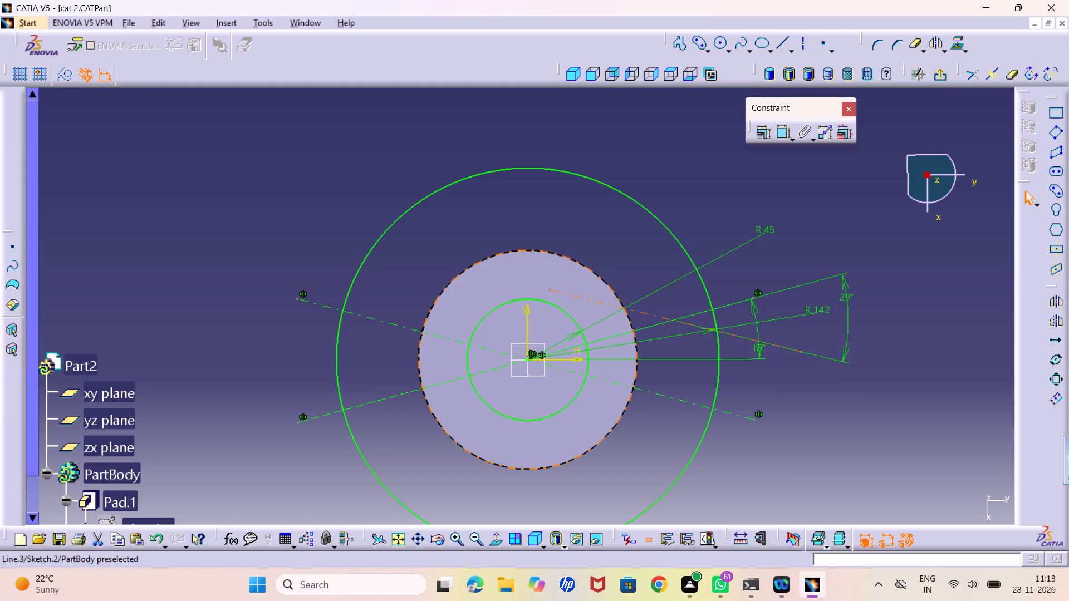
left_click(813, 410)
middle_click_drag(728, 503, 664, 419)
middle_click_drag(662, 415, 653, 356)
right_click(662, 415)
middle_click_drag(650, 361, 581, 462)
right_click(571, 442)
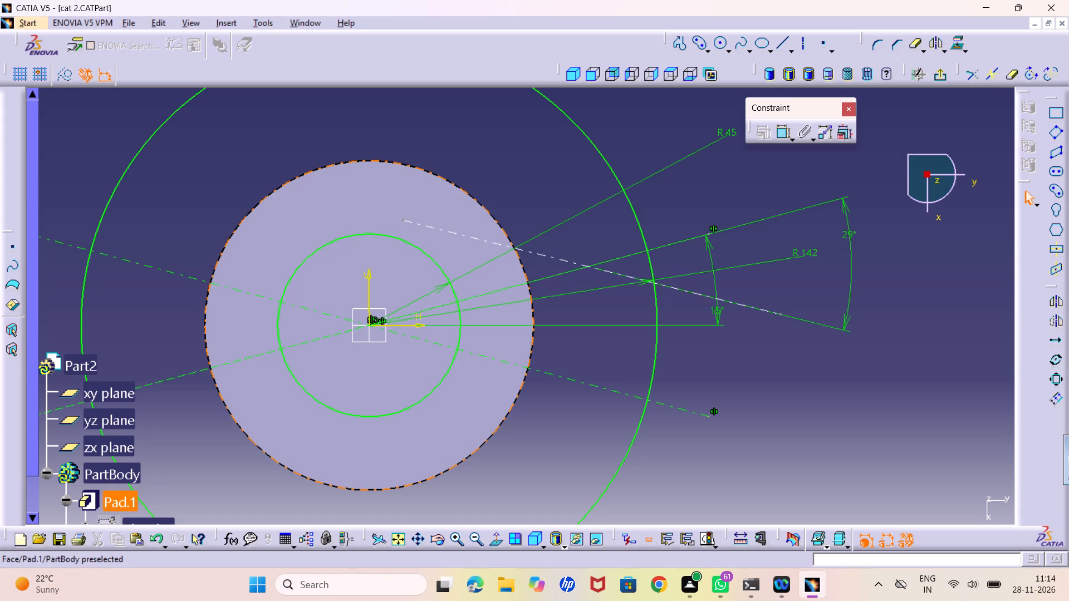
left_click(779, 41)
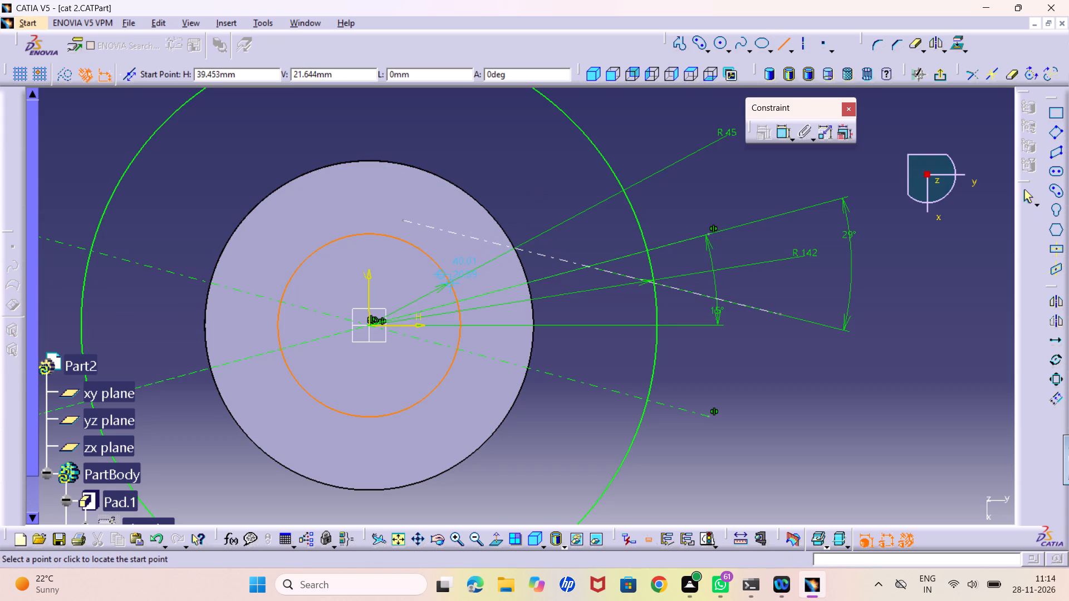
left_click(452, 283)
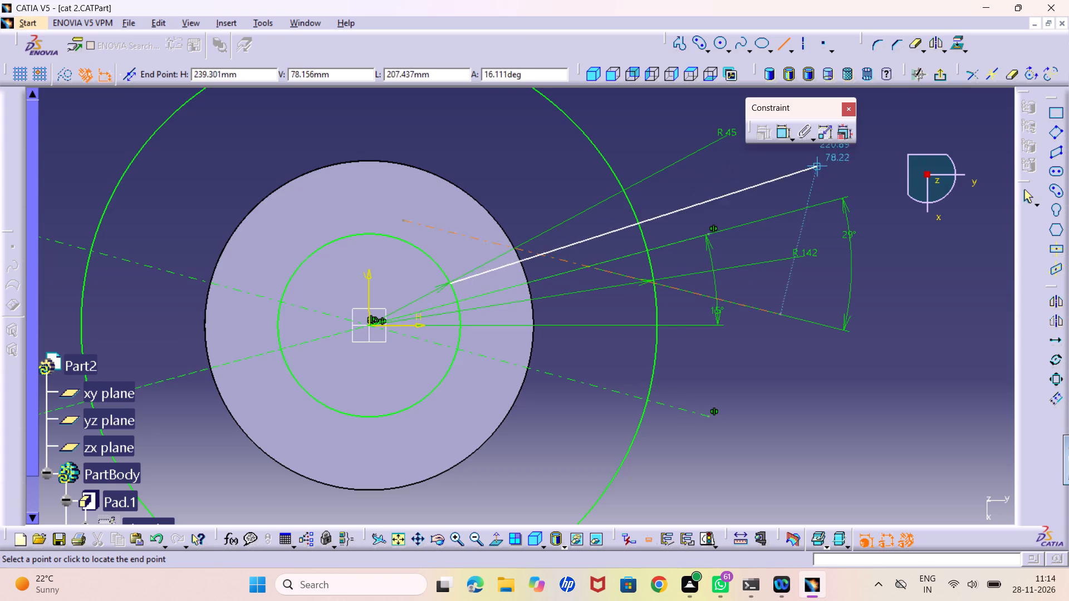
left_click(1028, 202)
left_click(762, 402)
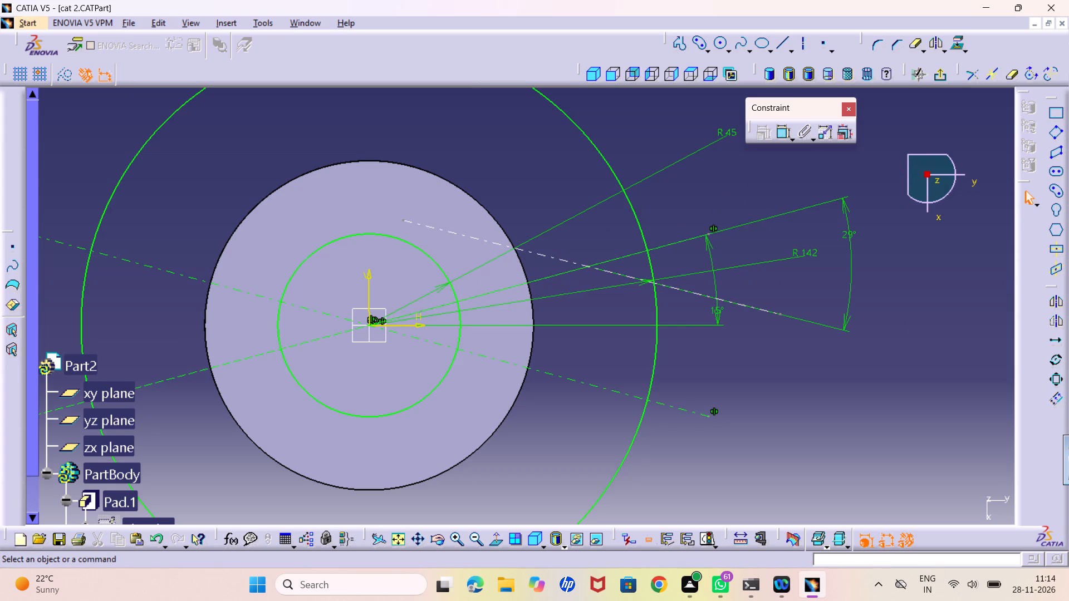
Move the 29-degree construction axis so it passes through the point where the rising 15-degree axis meets the padded disc's edge.
middle_click_drag(741, 386, 741, 350)
right_click(741, 385)
scroll(741, 350, "up", 1)
middle_click_drag(653, 392, 642, 352)
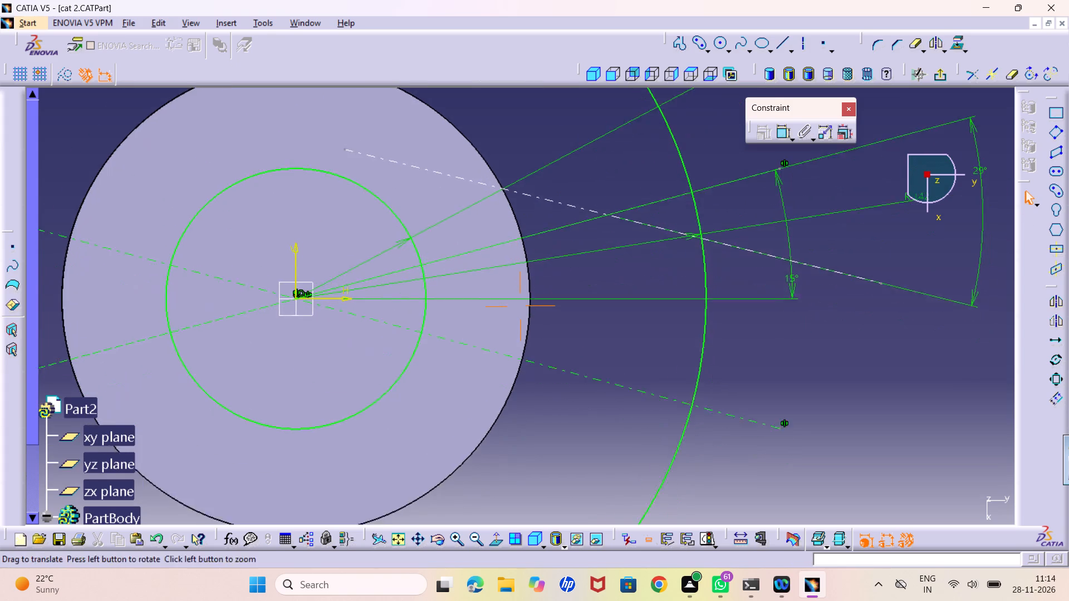
middle_click_drag(642, 352, 642, 322)
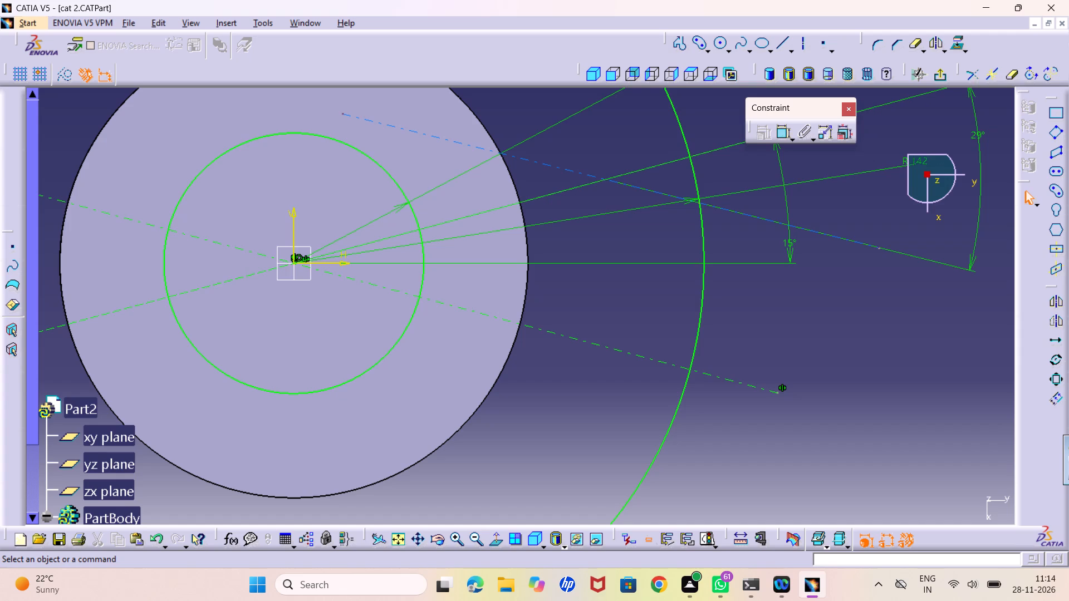
left_click_drag(548, 164, 534, 204)
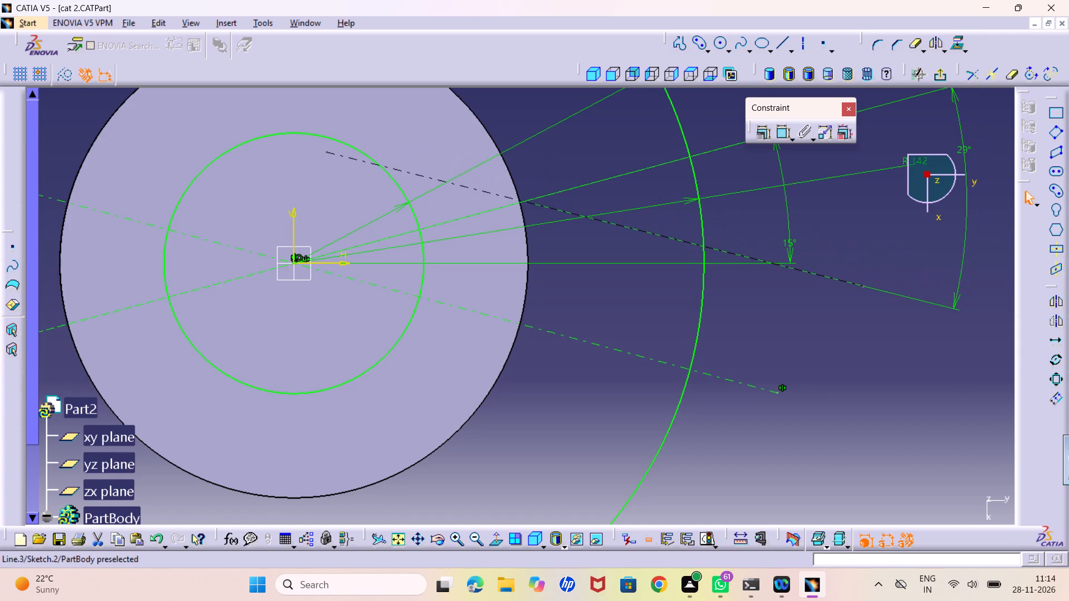
left_click_drag(534, 204, 556, 212)
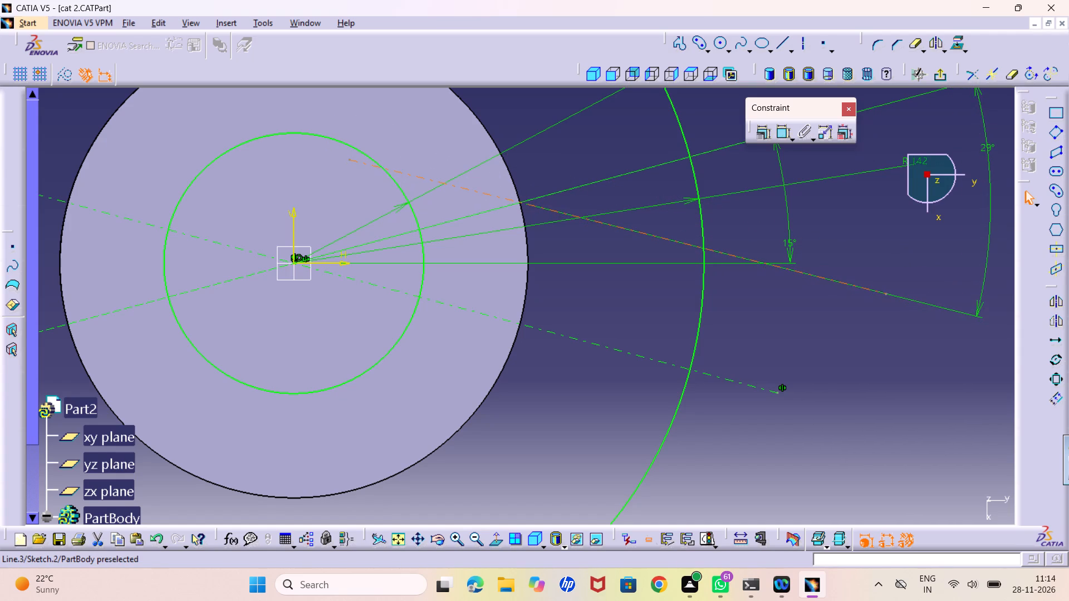
left_click(604, 287)
Draw a profile line about 36 mm long on the rising 15-degree axis, from the 45 mm radius circle to the disc's edge.
middle_click_drag(580, 298, 580, 282)
right_click(580, 298)
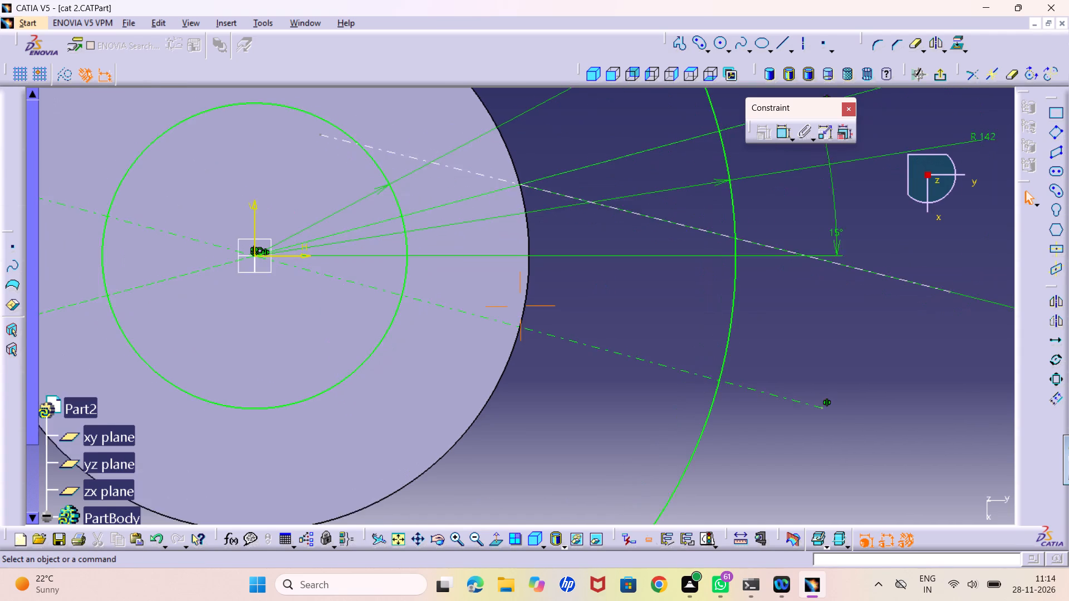
middle_click_drag(580, 282, 596, 293)
right_click(581, 277)
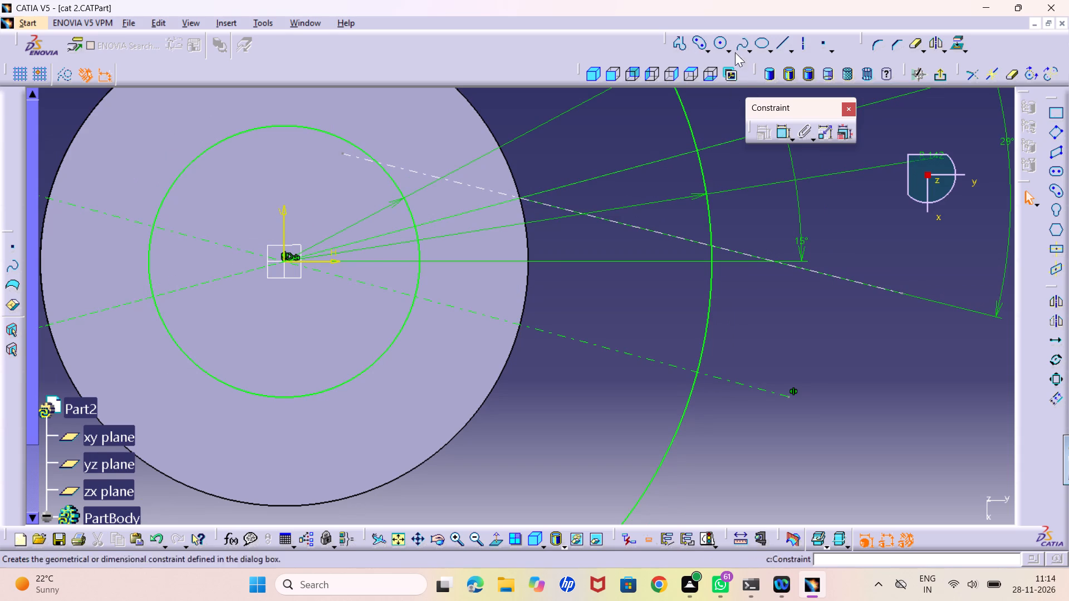
left_click(681, 49)
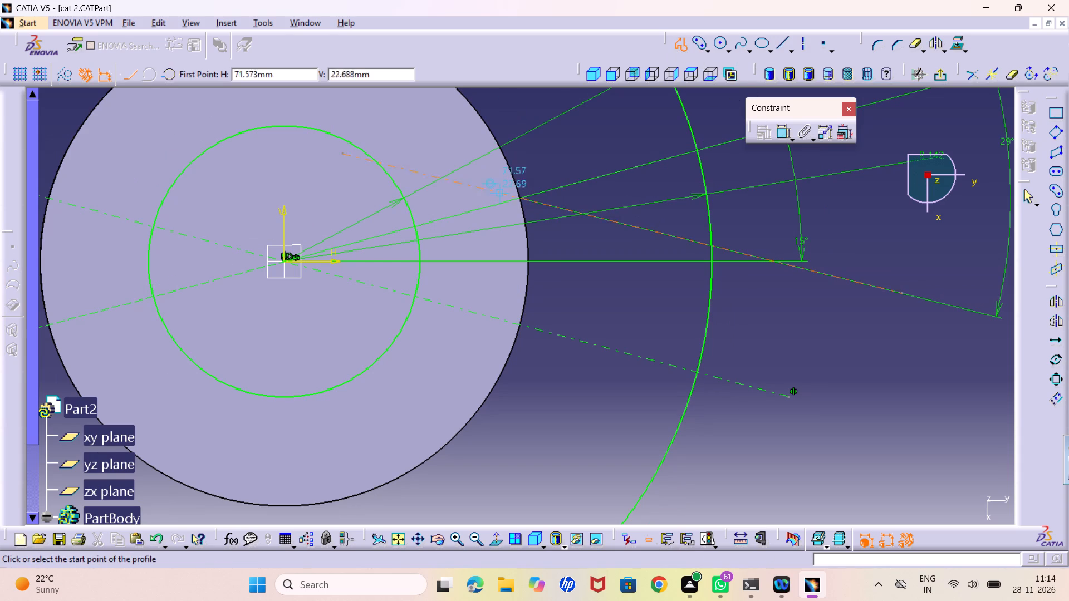
left_click(416, 224)
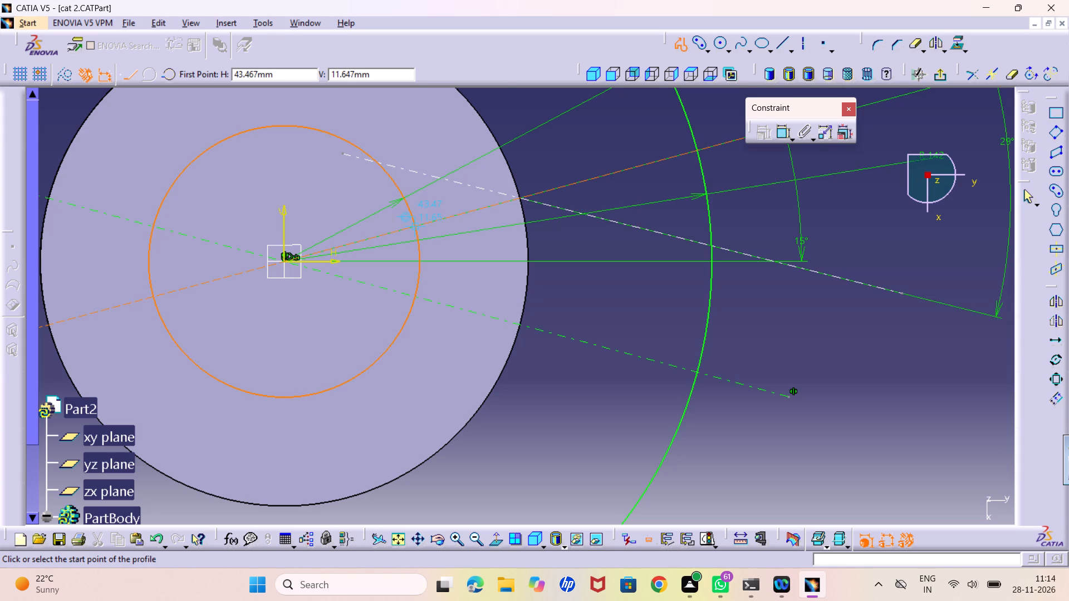
left_click(518, 198)
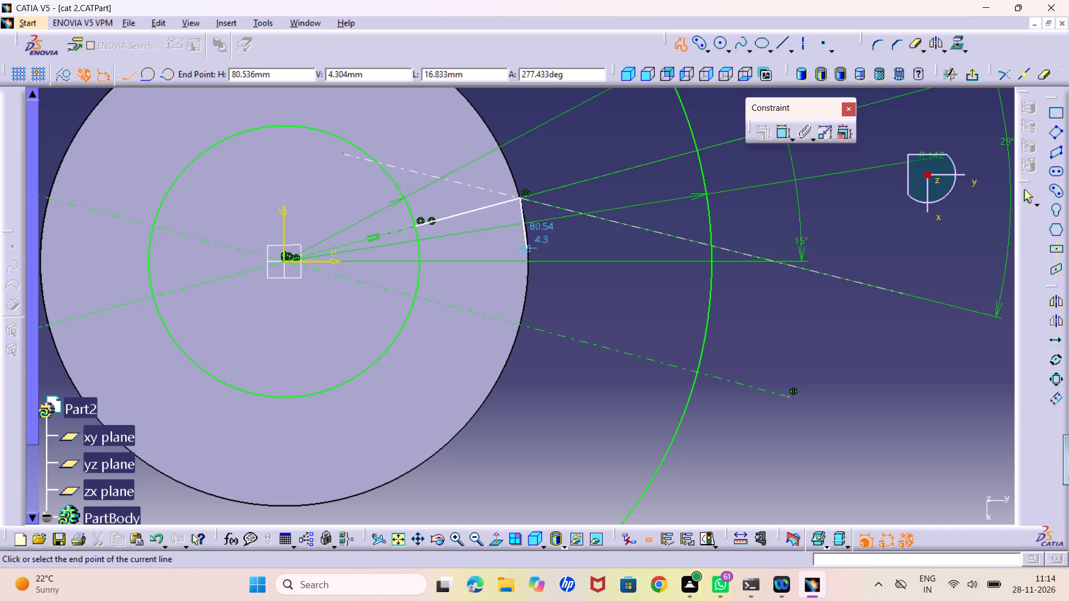
left_click(1031, 193)
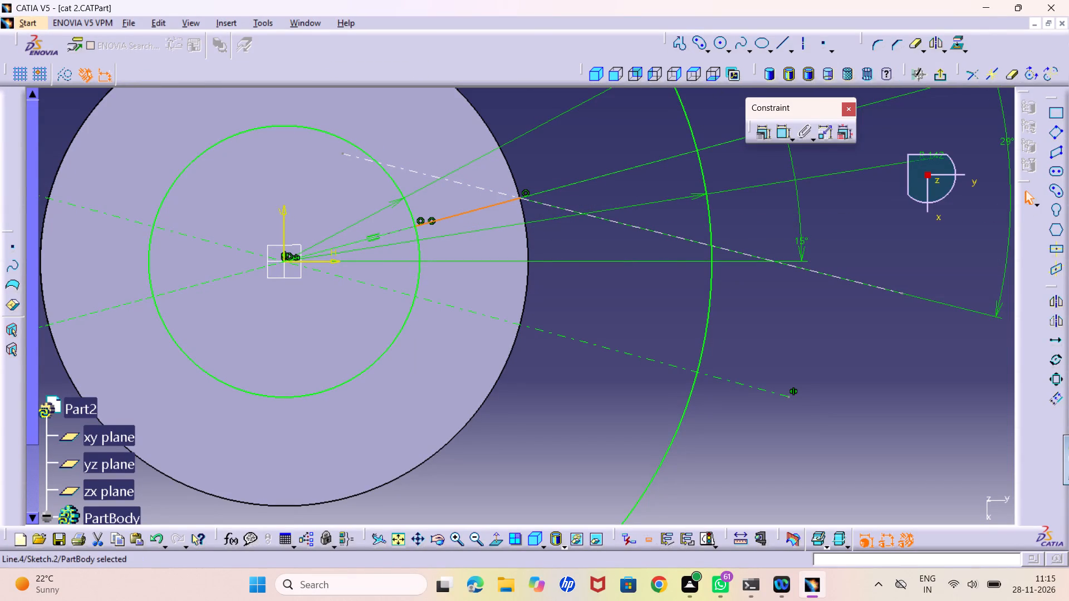
left_click(636, 121)
Draw a profile line about 65 mm long from that line's outer end, along the 29-degree axis to the 142 mm radius circle.
left_click(680, 41)
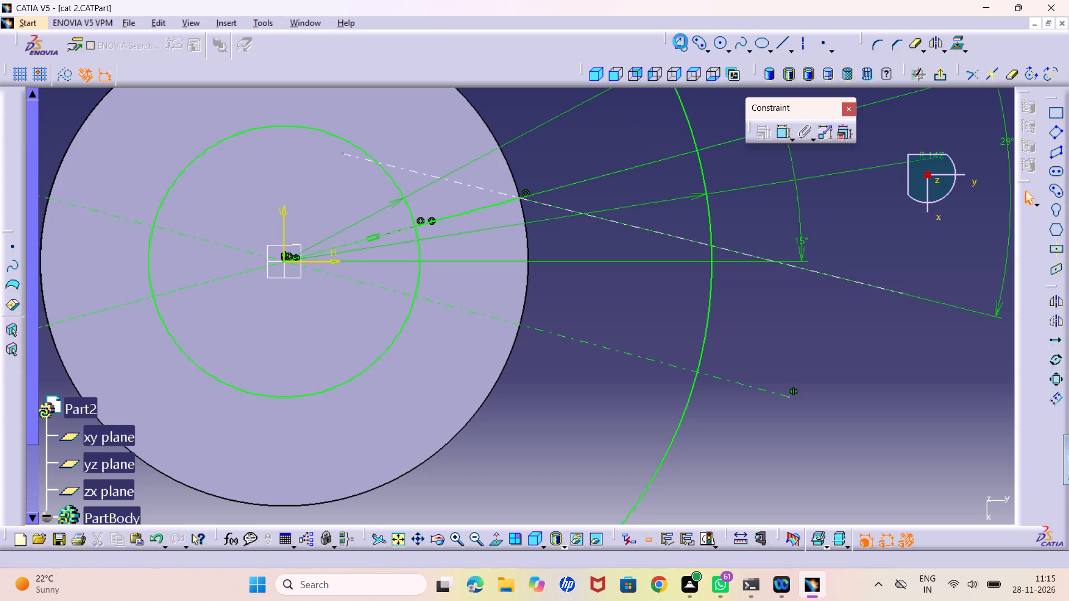
left_click(519, 200)
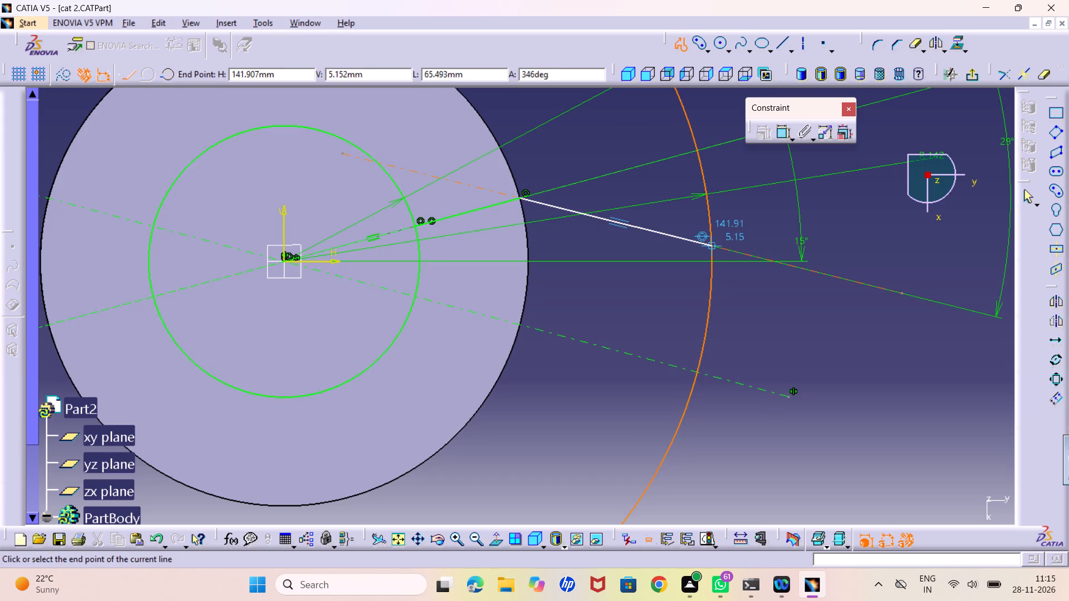
left_click(713, 246)
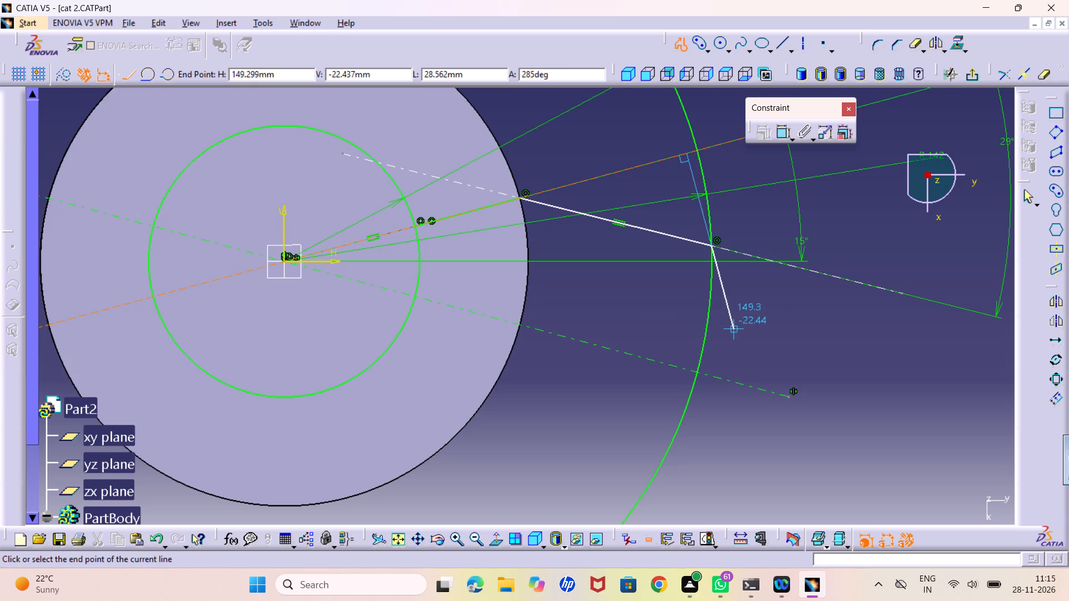
left_click(1026, 193)
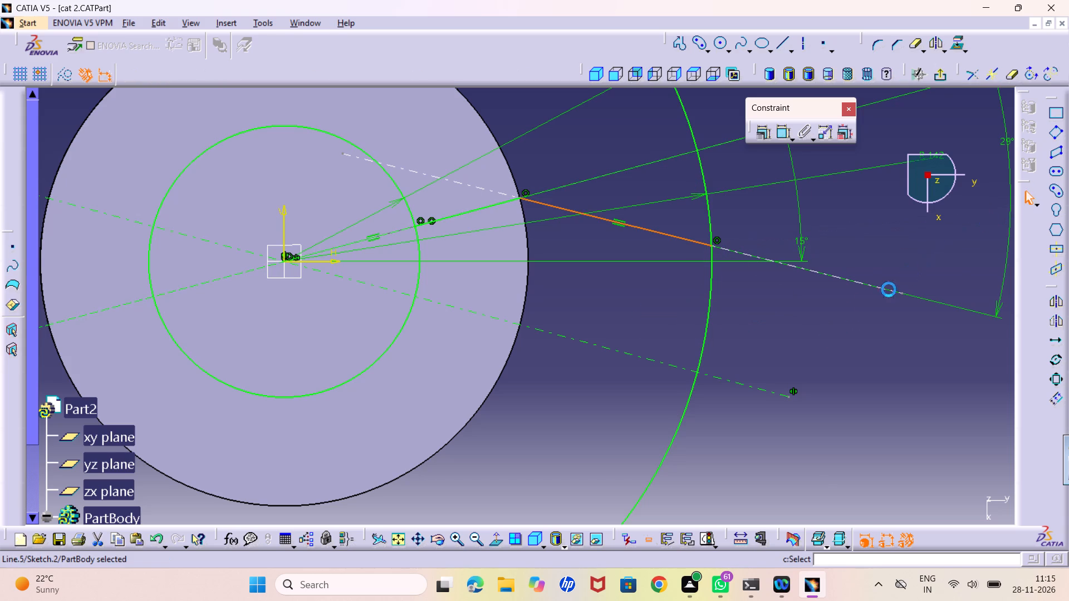
Mirror the two profile lines, on the rising 15-degree axis and the 29-degree axis, about the horizontal sketch axis.
left_click(789, 335)
middle_click_drag(737, 307, 736, 306)
right_click(736, 306)
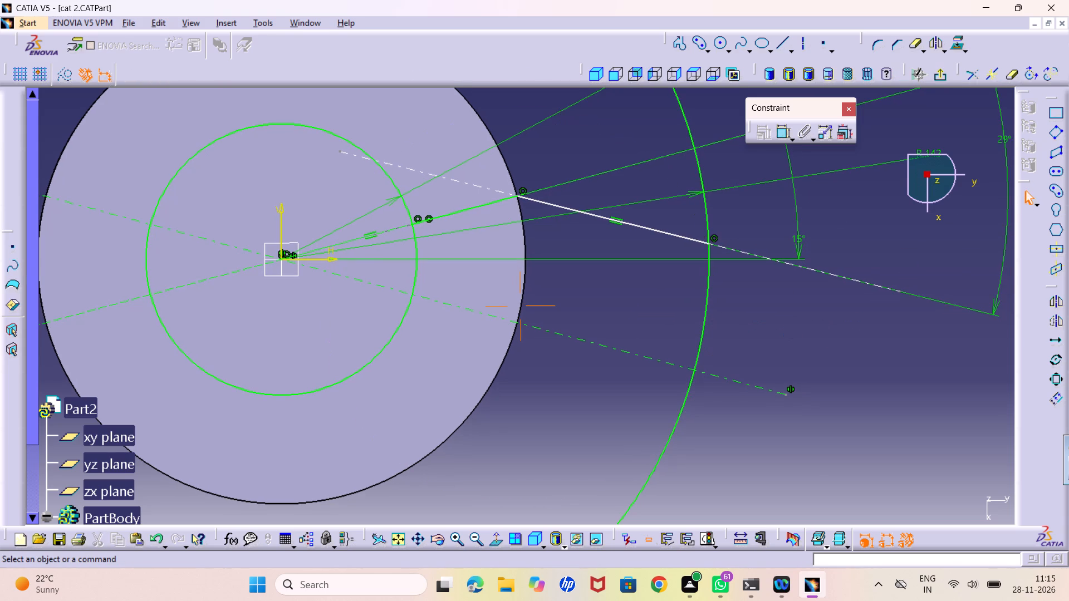
middle_click_drag(736, 306, 737, 267)
right_click(736, 306)
right_click(737, 242)
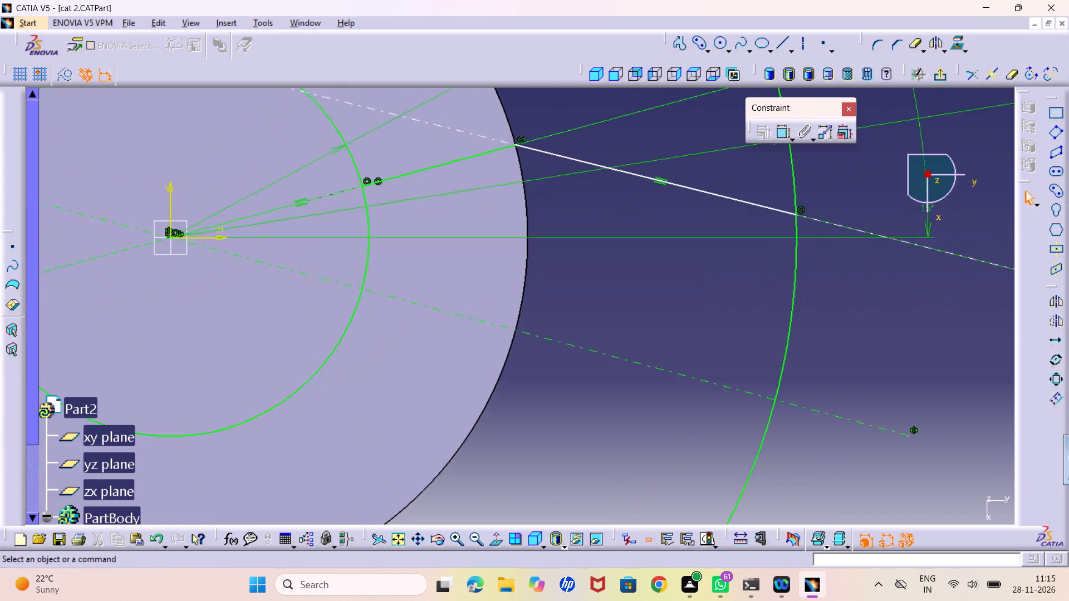
middle_click_drag(738, 287, 744, 316)
middle_click_drag(692, 317, 697, 356)
right_click(692, 316)
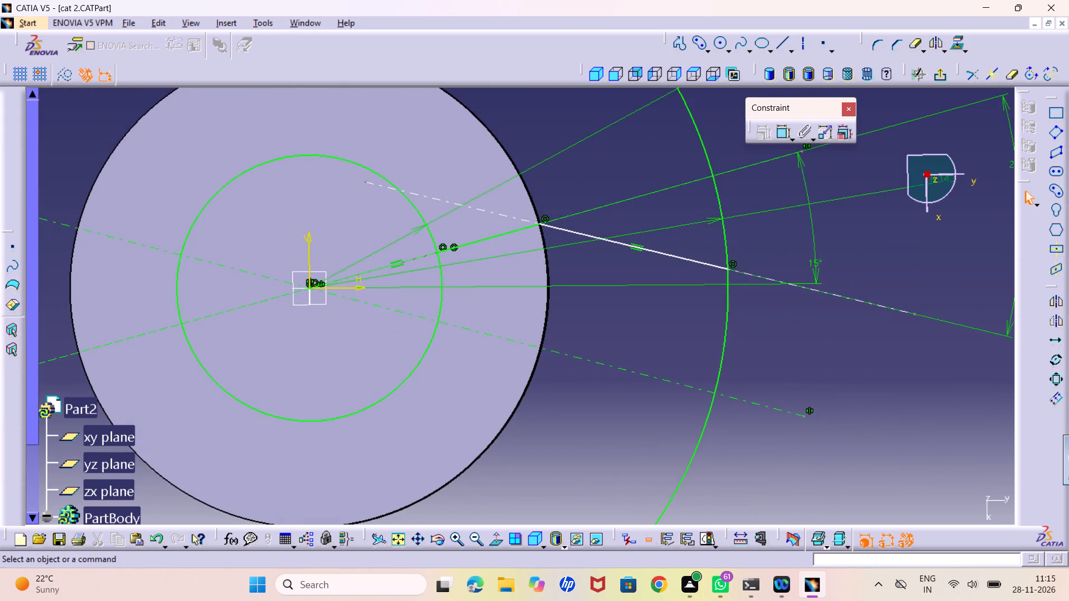
middle_click_drag(774, 371, 758, 347)
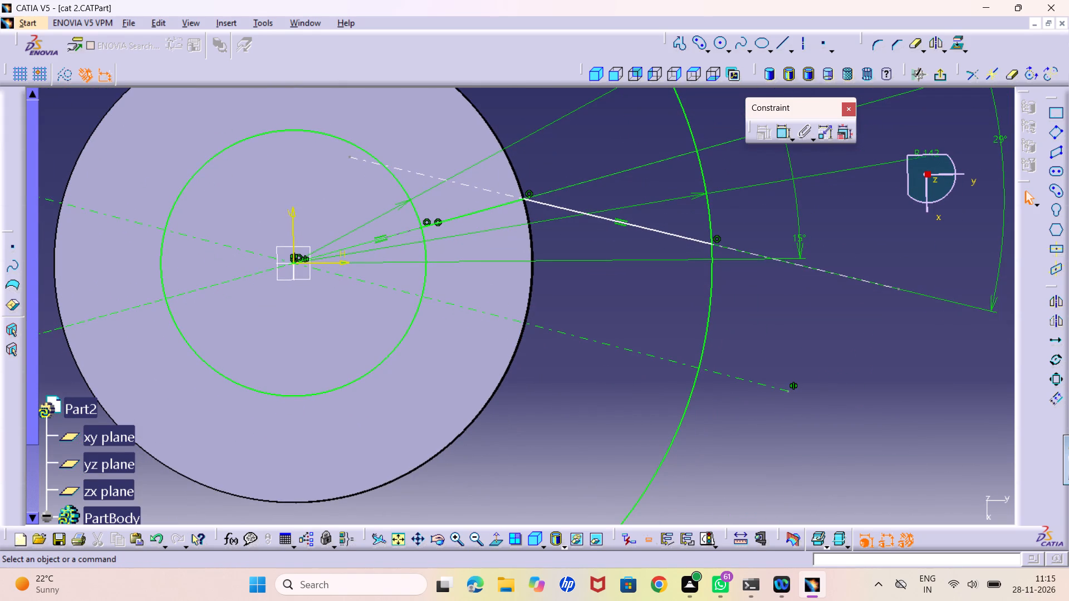
left_click(463, 215)
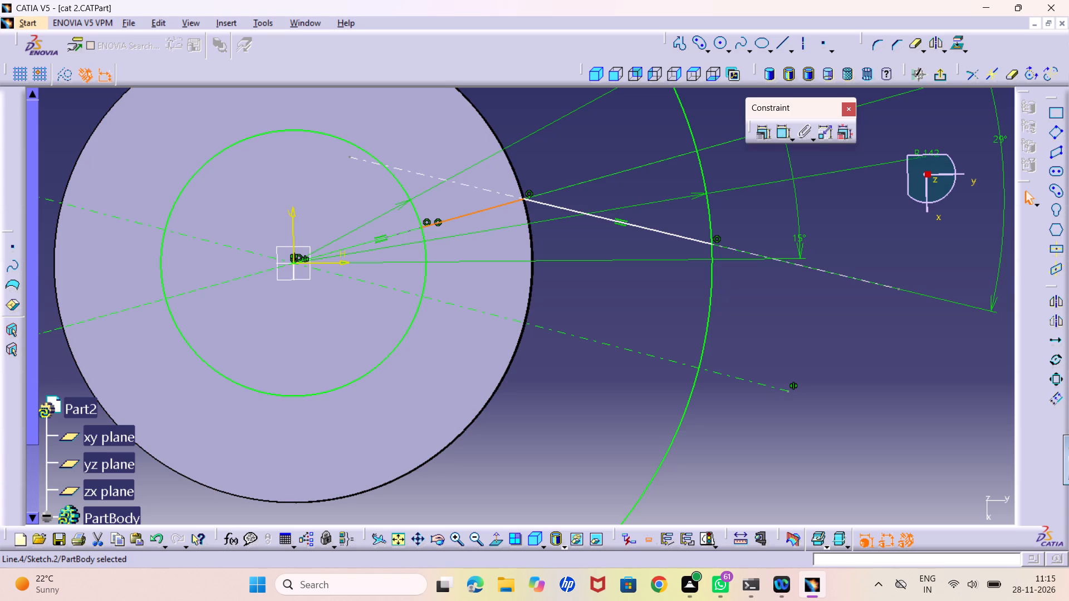
left_click(656, 228)
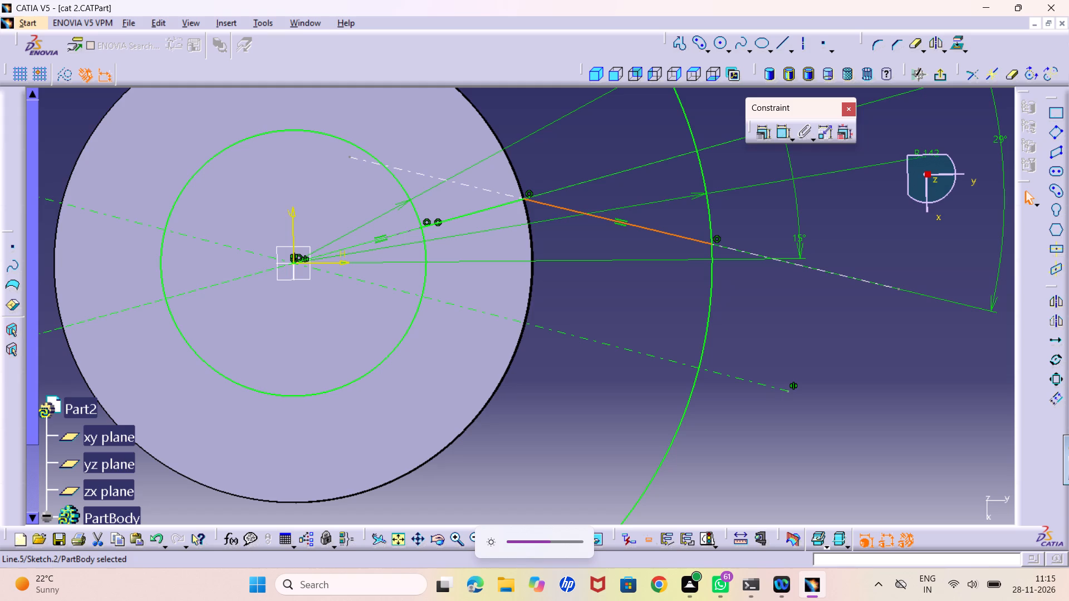
left_click(474, 212, "ctrl")
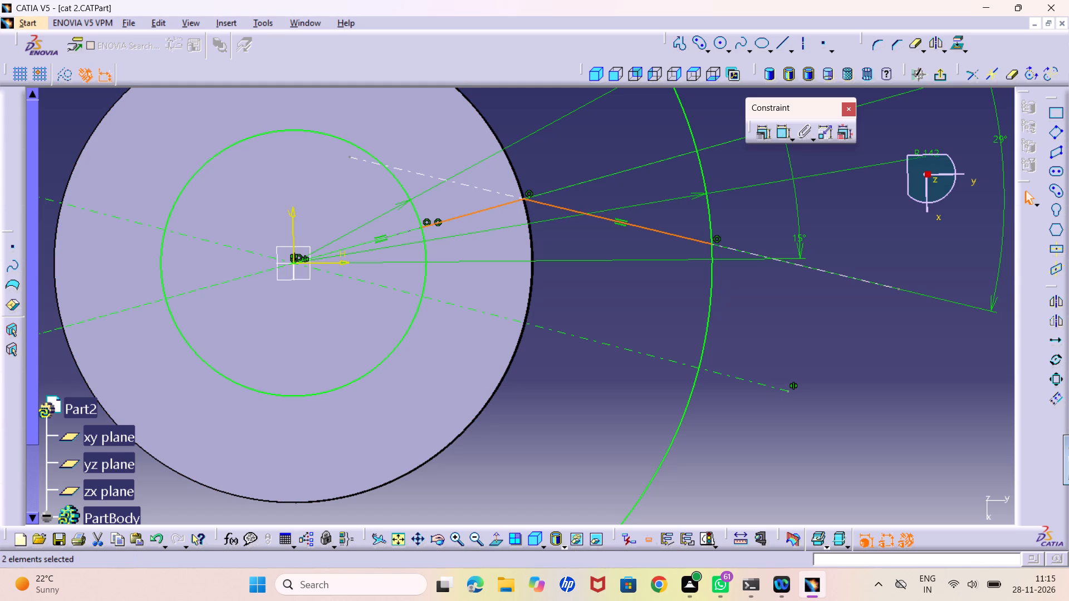
left_click(1051, 298)
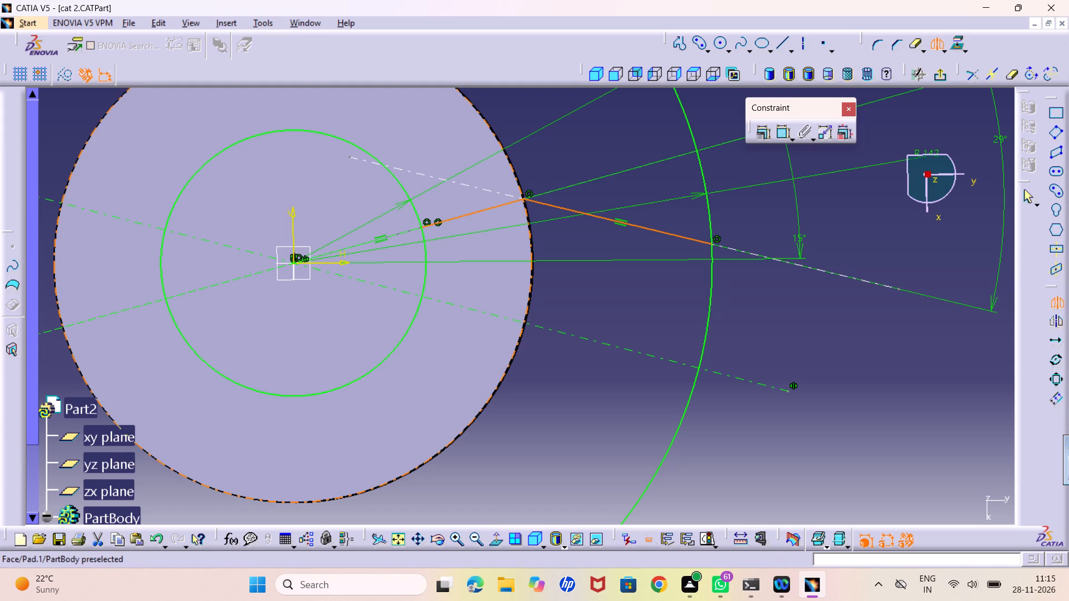
left_click(345, 264)
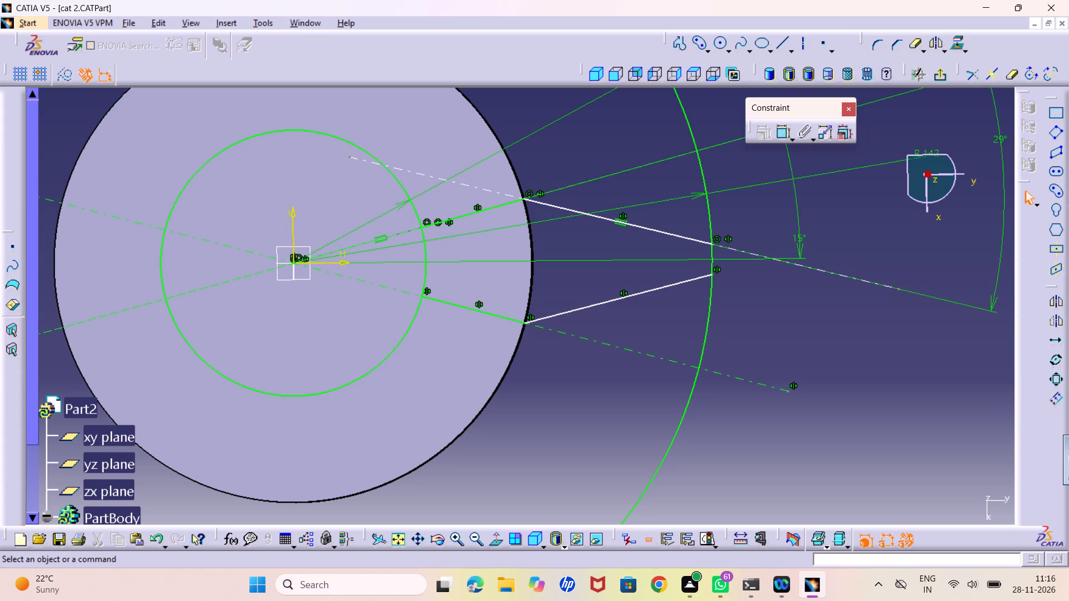
Examine where the original and mirrored profile lines meet the padded disc's edge and the sketch circles.
middle_click_drag(516, 388, 519, 196)
right_click(516, 388)
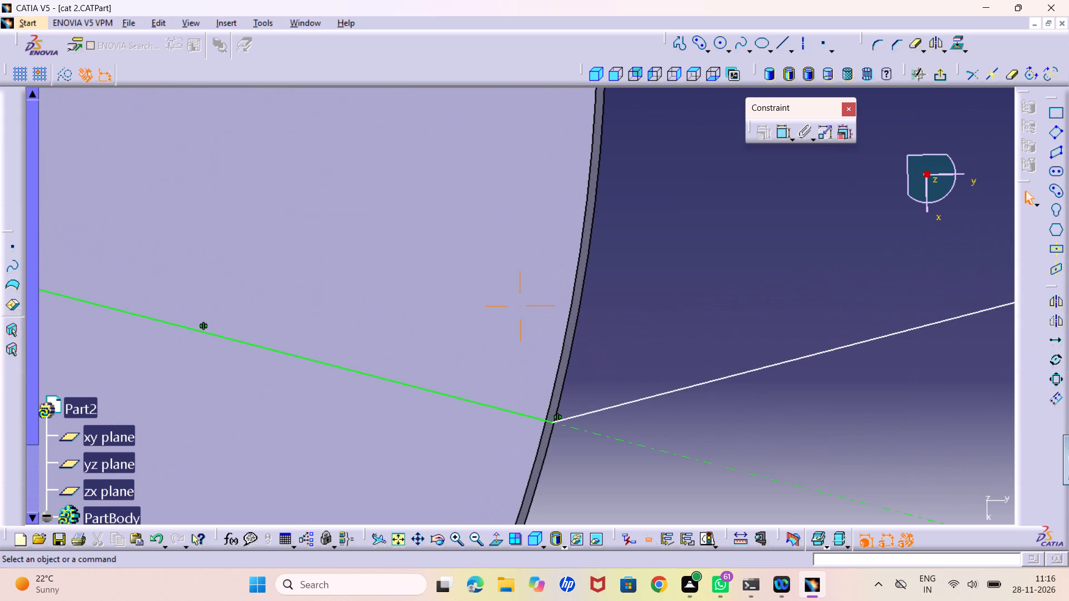
middle_click_drag(519, 196, 565, 258)
right_click(519, 196)
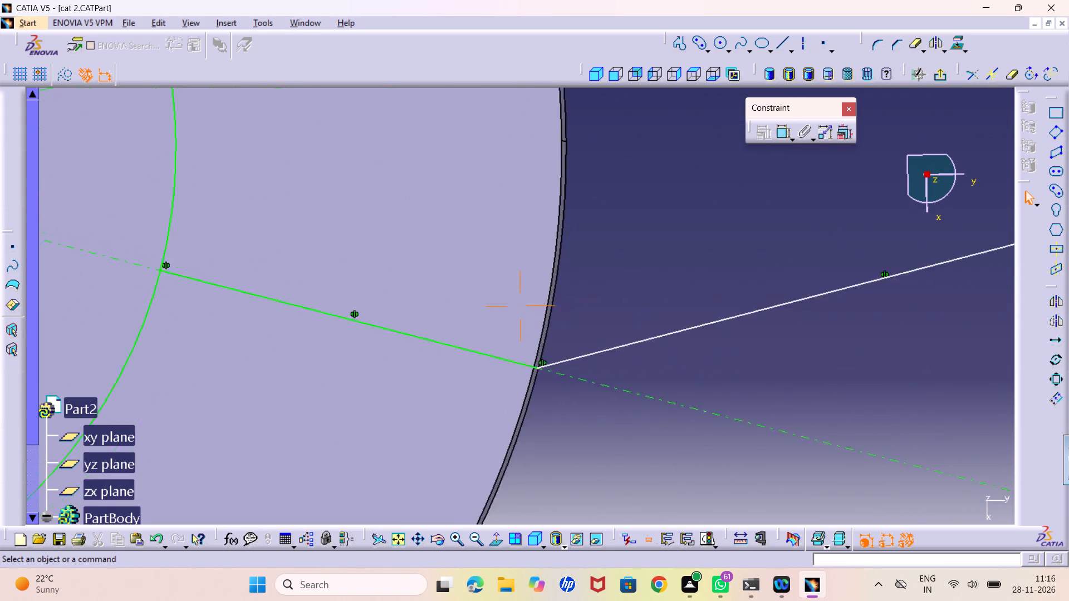
middle_click_drag(565, 258, 602, 442)
right_click(565, 189)
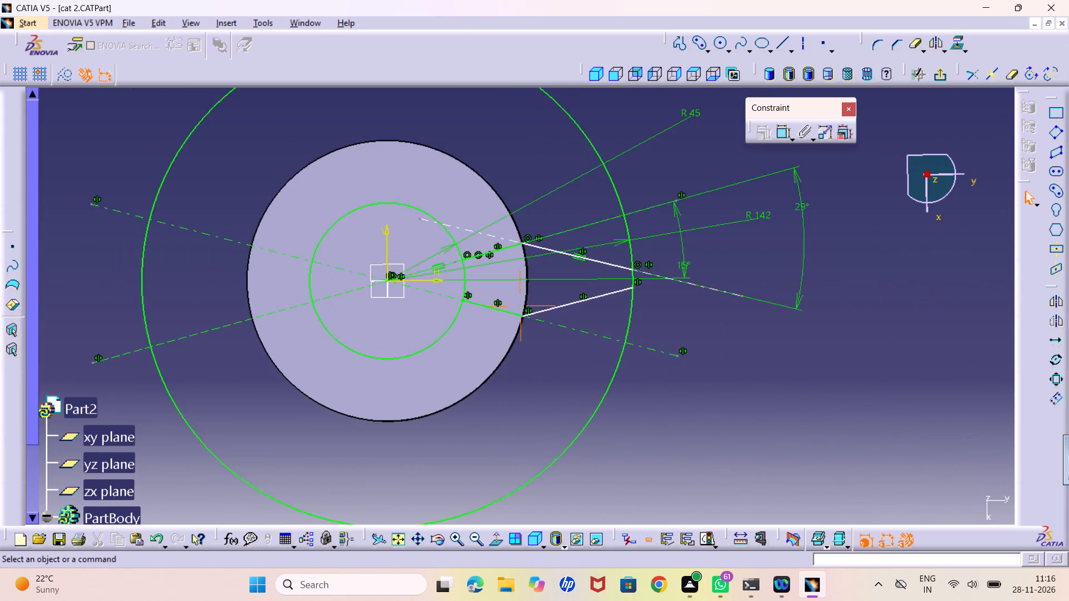
middle_click_drag(602, 442, 632, 384)
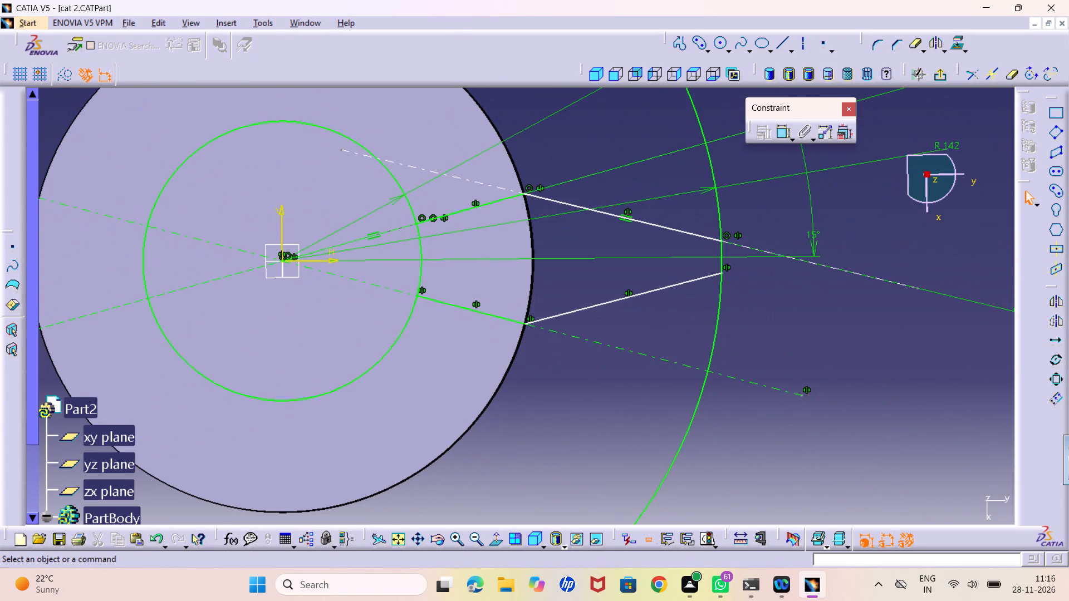
left_click(493, 537)
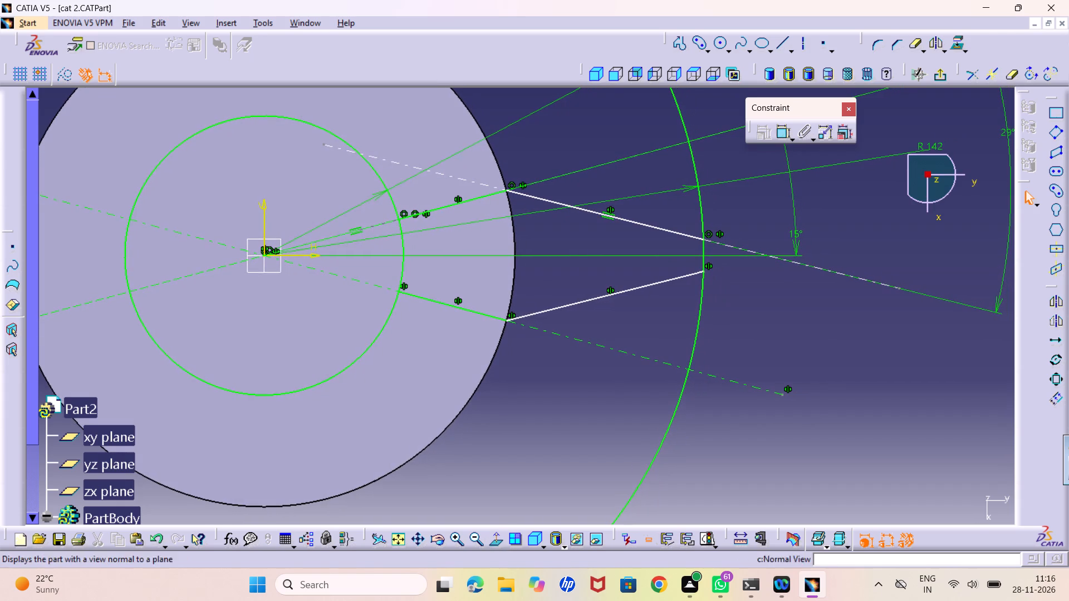
middle_click_drag(517, 374, 520, 215)
right_click(517, 374)
right_click(519, 206)
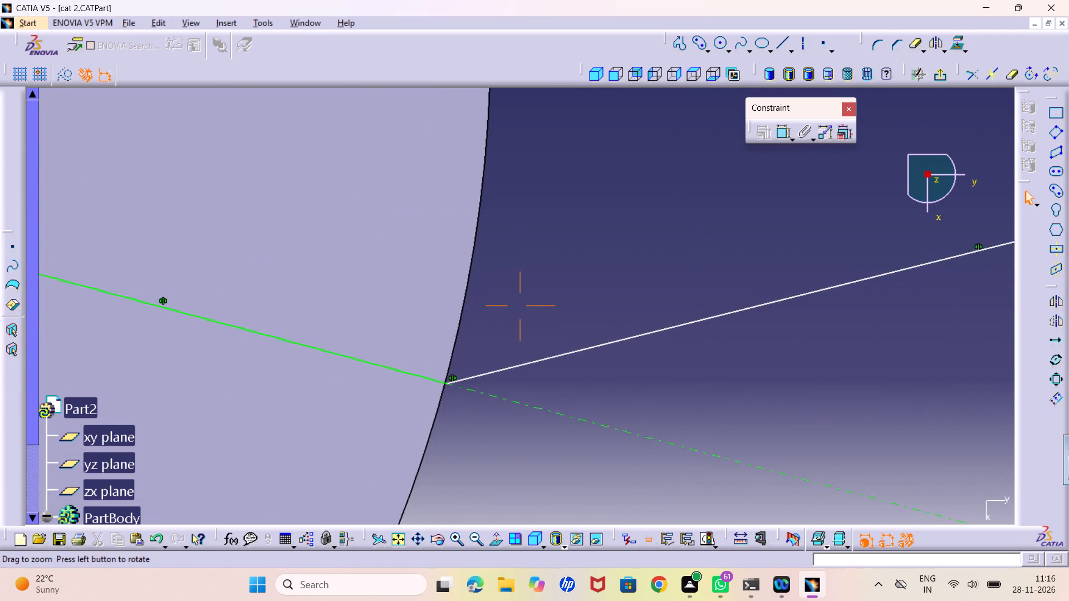
middle_click_drag(520, 215, 553, 345)
middle_click_drag(505, 162, 529, 90)
right_click(528, 305)
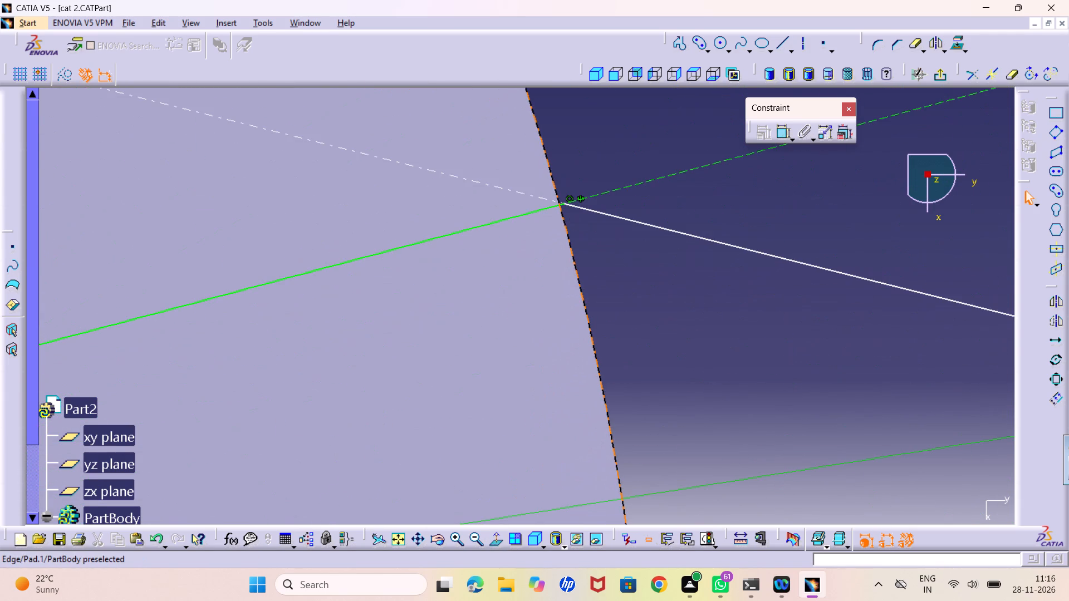
middle_click_drag(529, 90, 607, 390)
right_click(529, 90)
middle_click_drag(559, 401, 556, 354)
right_click(559, 400)
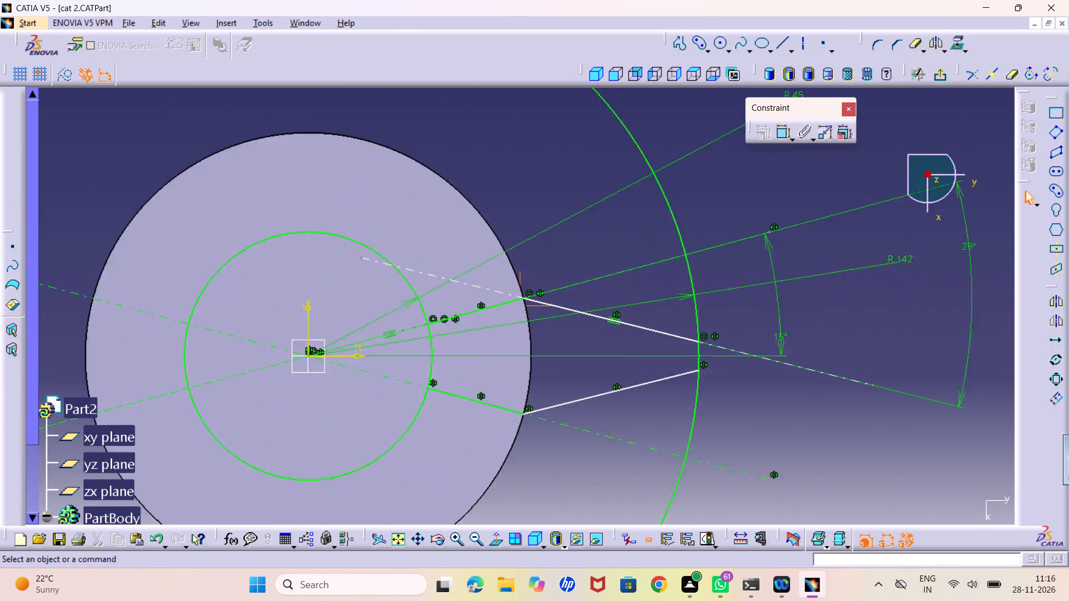
middle_click_drag(556, 354, 552, 305)
middle_click_drag(556, 398, 556, 334)
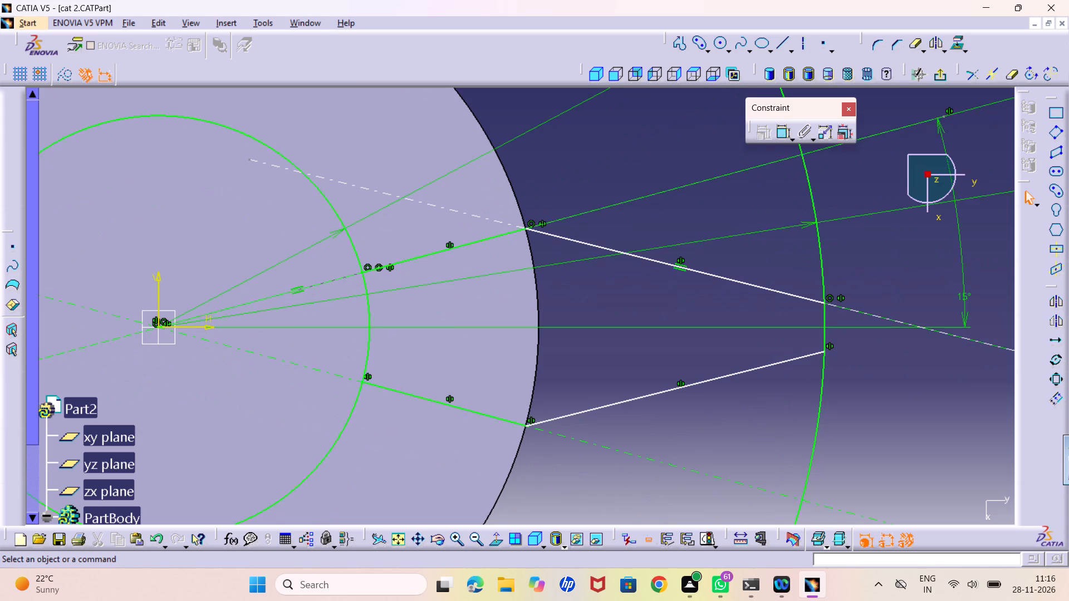
middle_click_drag(597, 342, 599, 382)
right_click(597, 342)
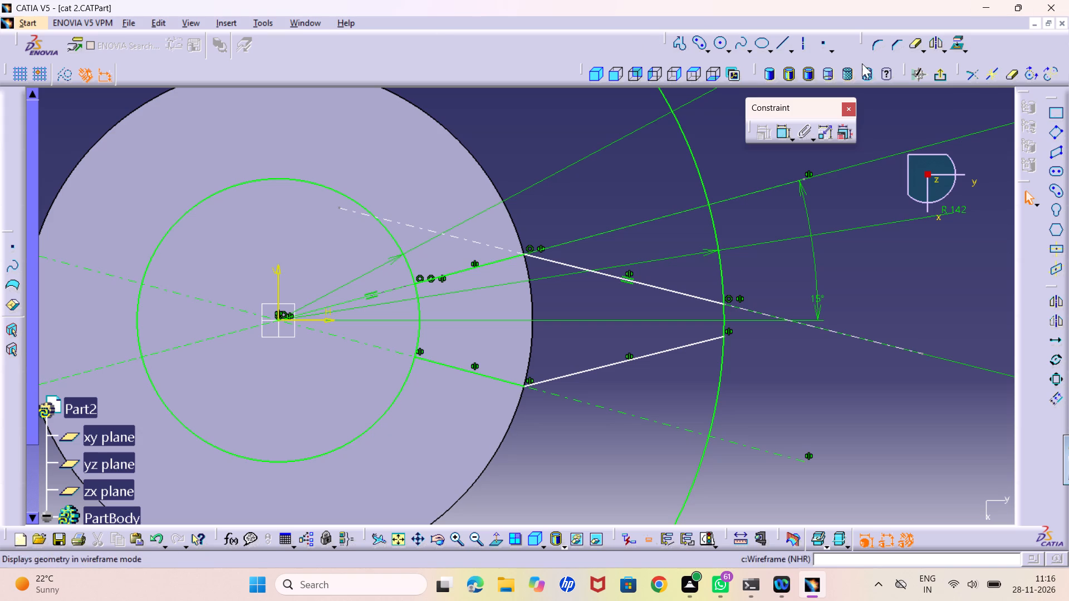
Quick-trim the 45 mm radius circle, keeping only the short arc that joins the inner ends of the profile lines.
left_click(1012, 76)
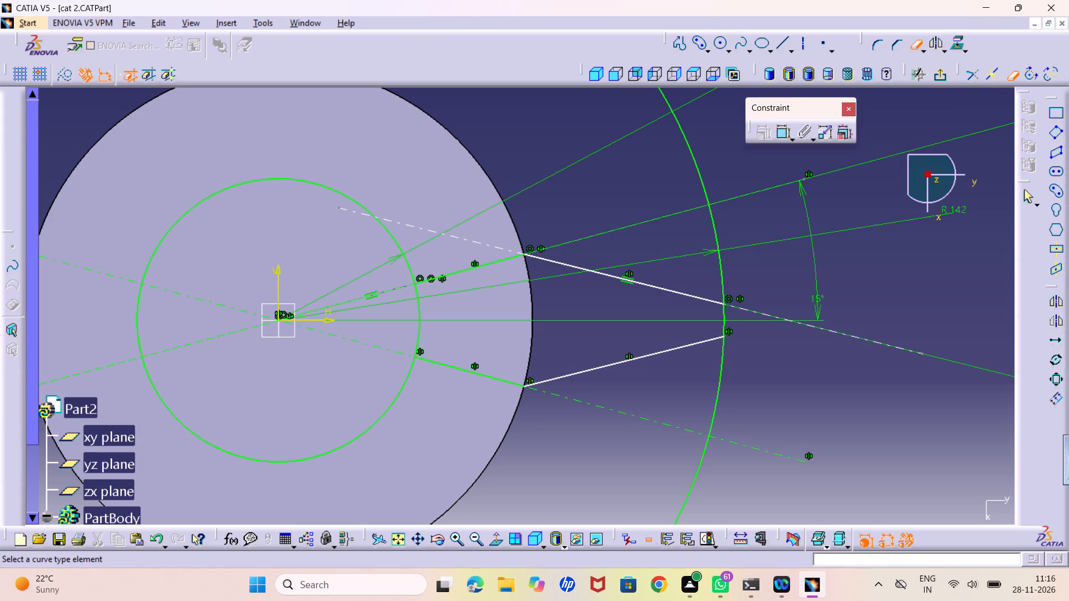
left_click(213, 196)
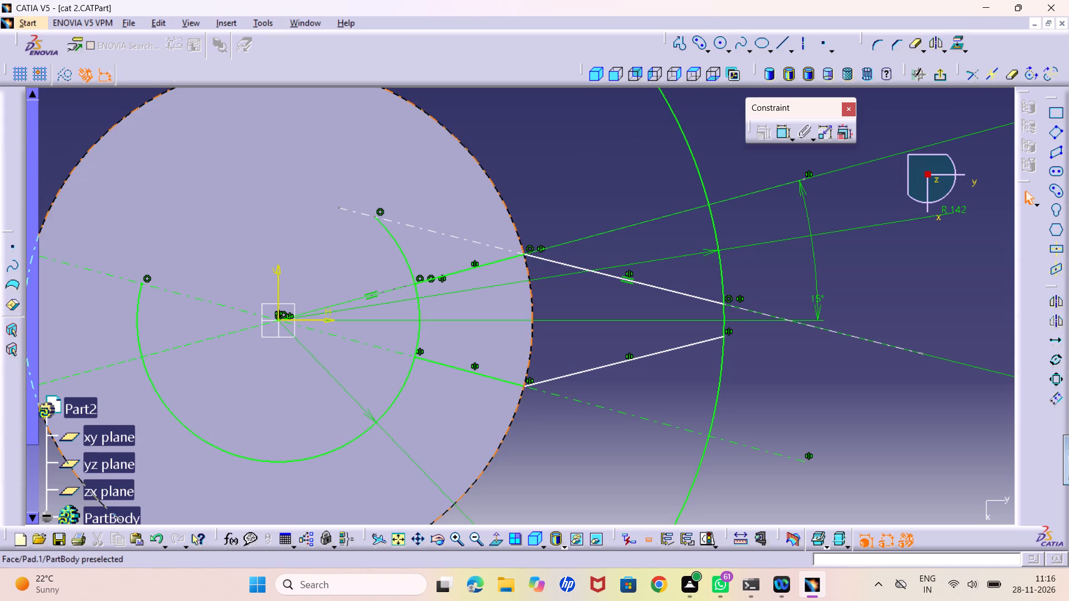
left_click(281, 459)
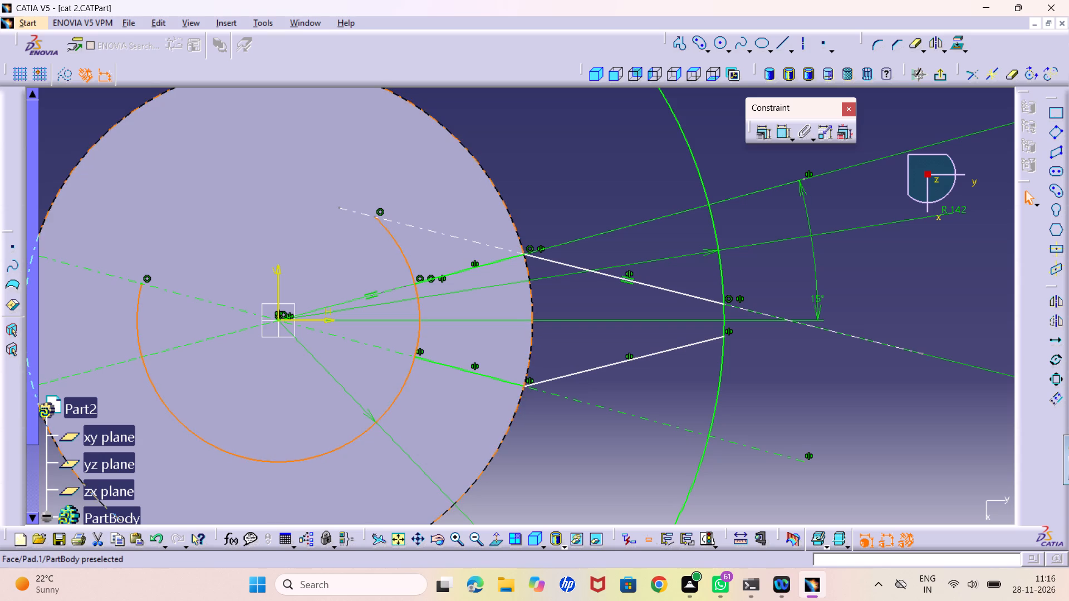
left_click(870, 193)
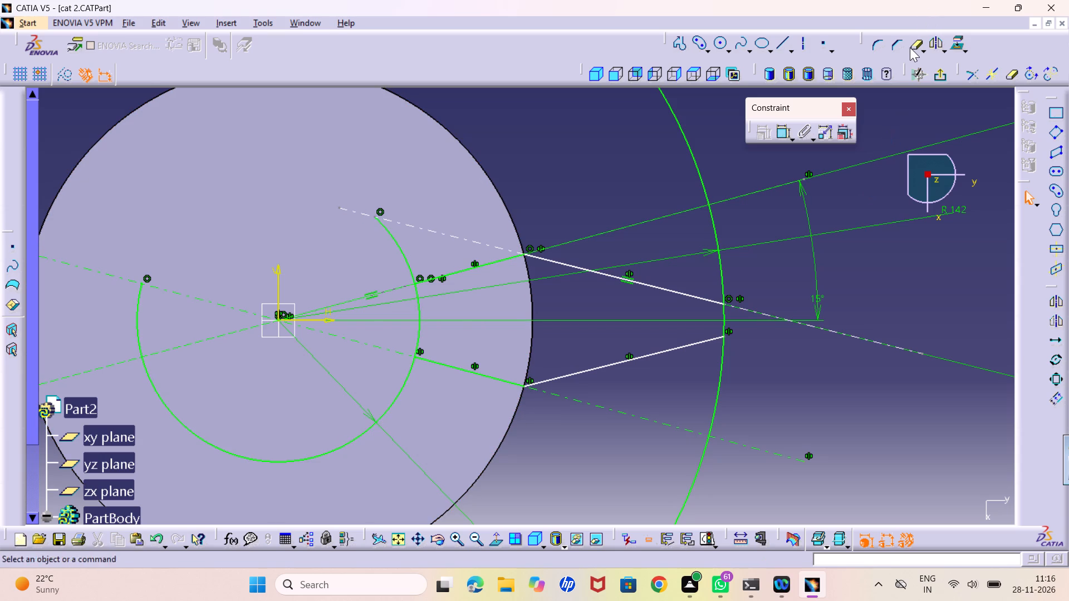
double_click(912, 47)
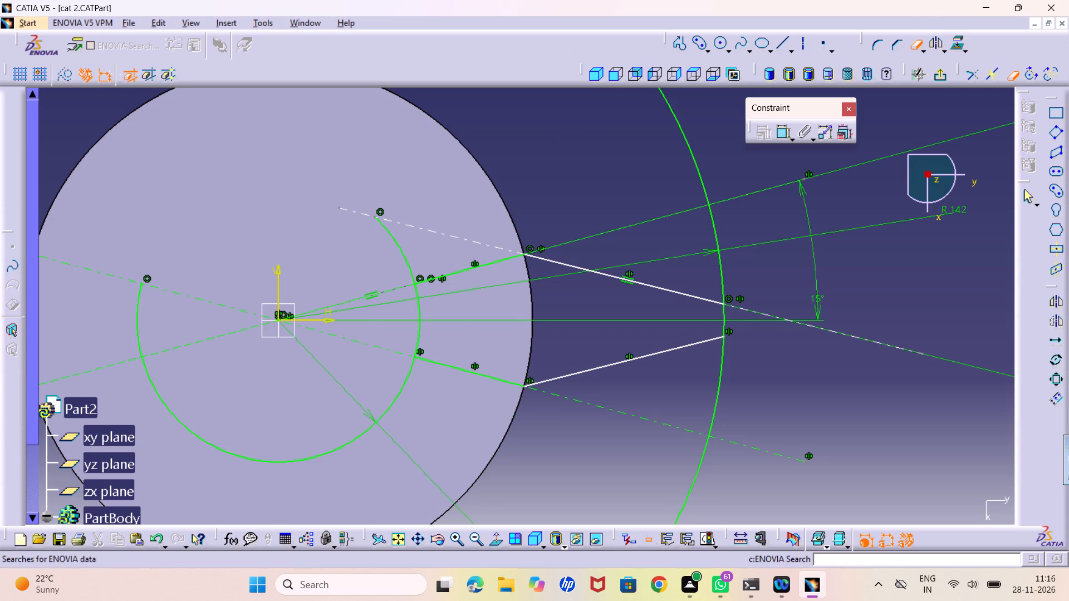
left_click(136, 317)
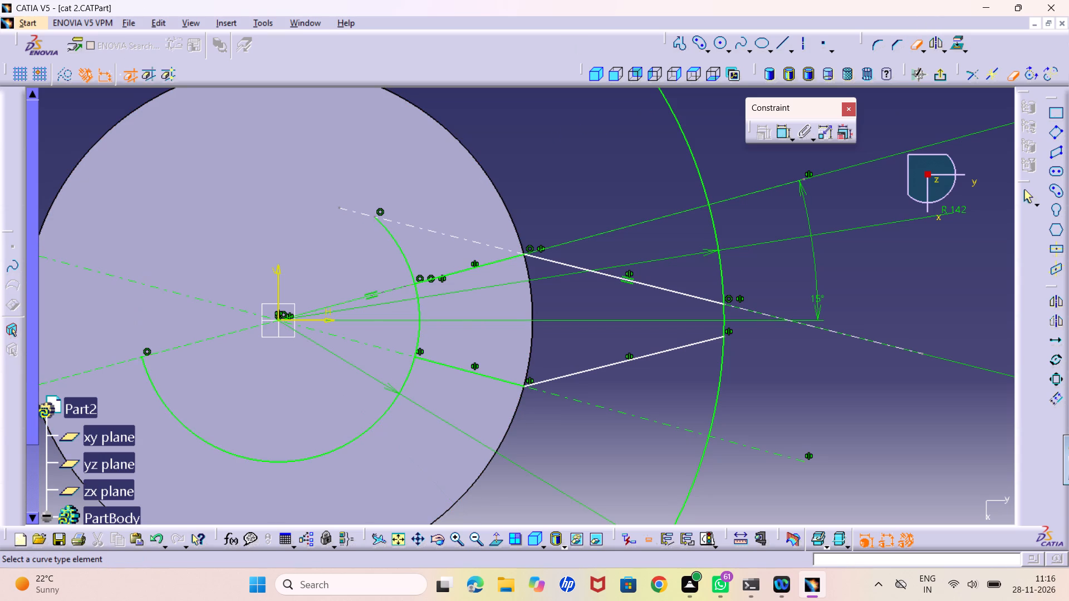
left_click(210, 441)
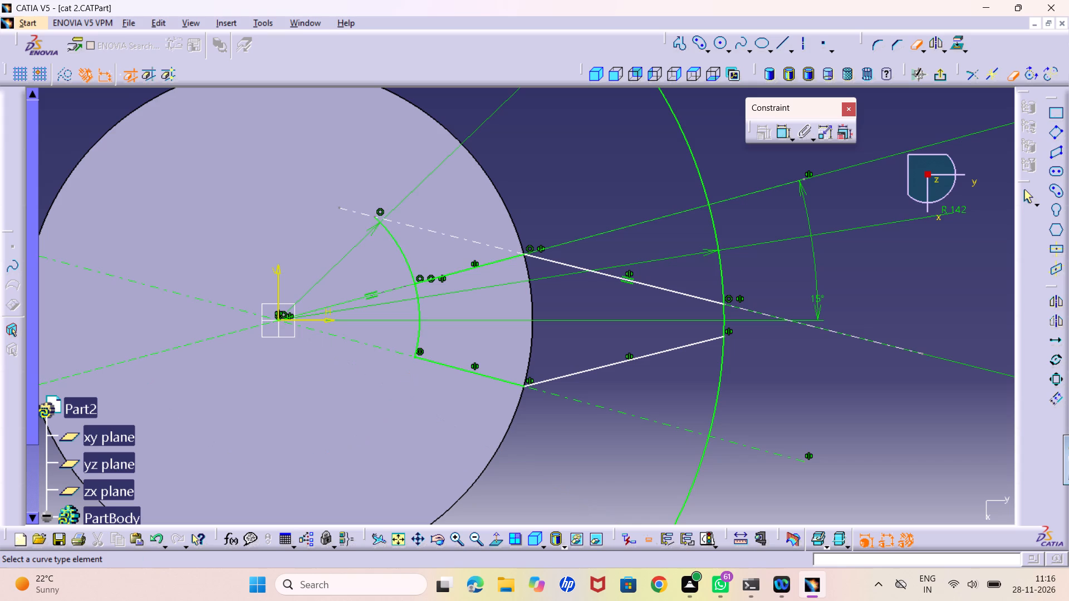
left_click(400, 247)
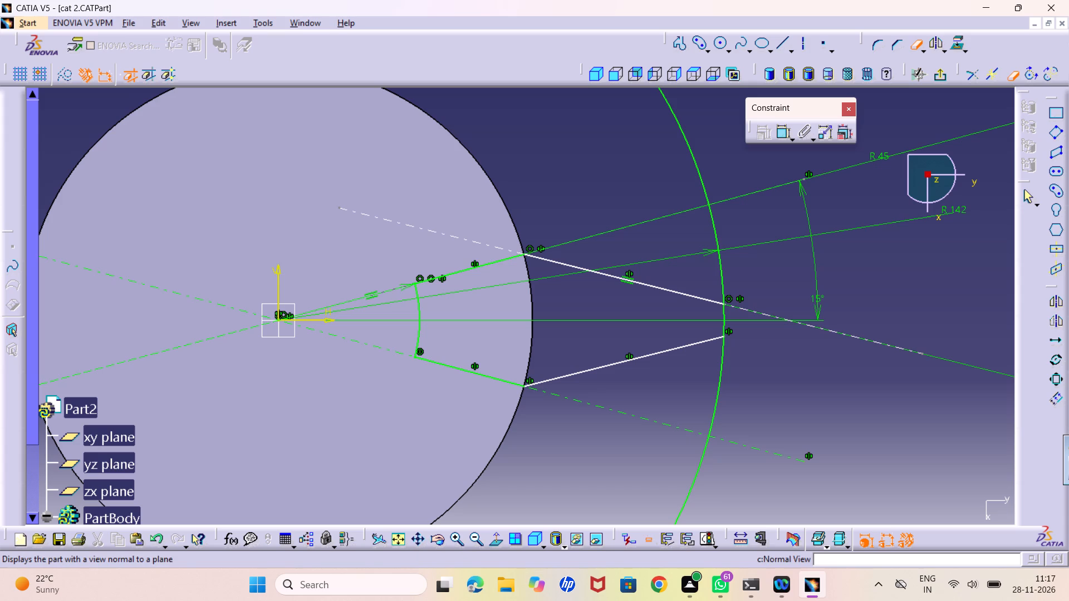
Quick-trim the 142 mm radius circle, keeping only the short arc between the outer ends of the tapered profile lines.
middle_click_drag(551, 428, 551, 405)
right_click(551, 428)
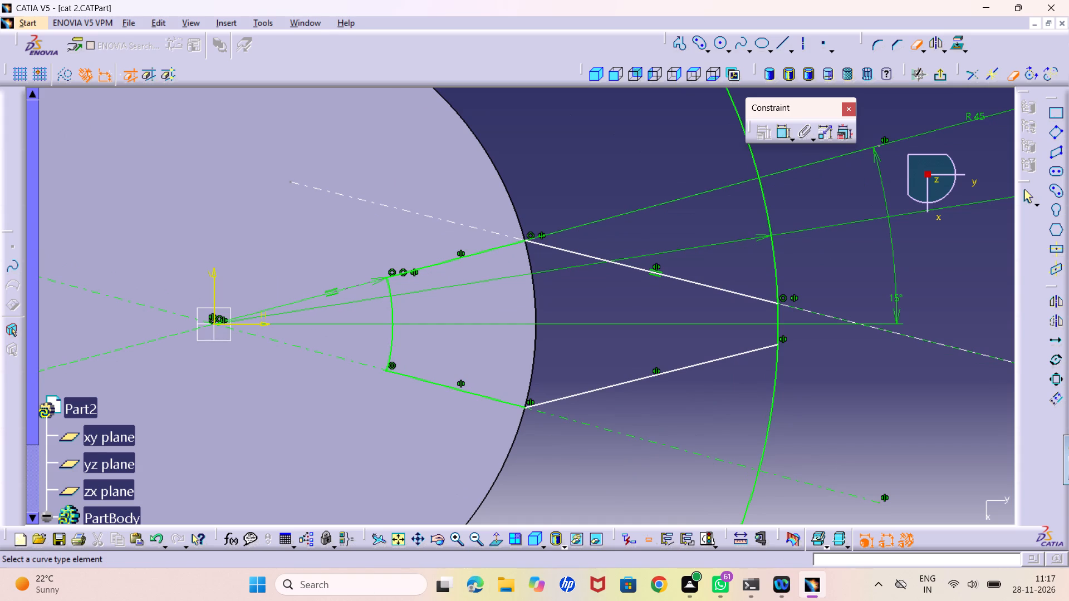
left_click(763, 190)
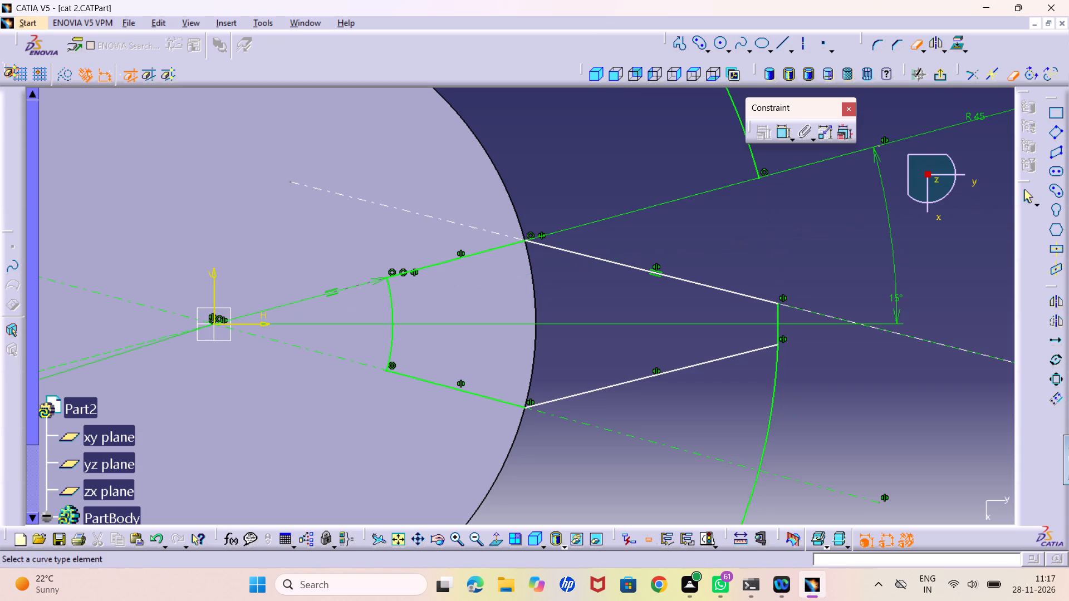
left_click(772, 402)
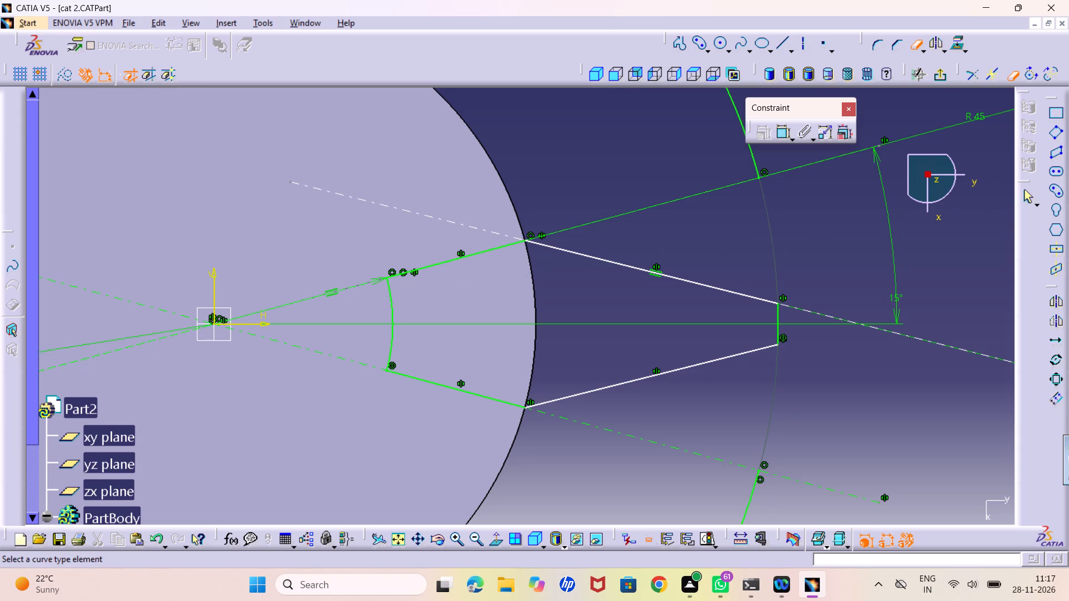
middle_click_drag(685, 175, 716, 257)
right_click(685, 175)
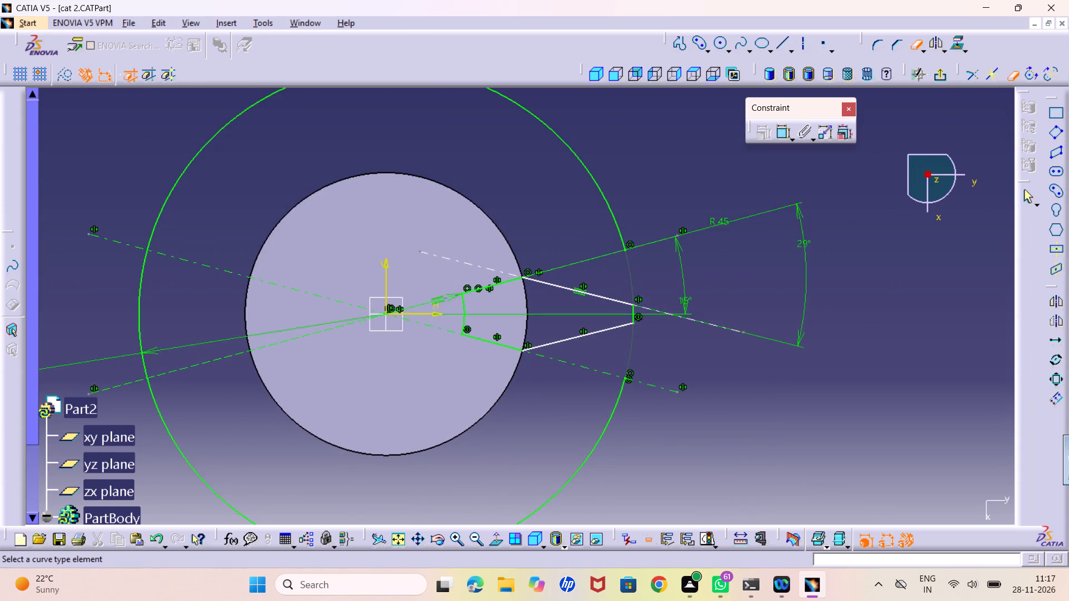
middle_click_drag(706, 397, 709, 353)
left_click(595, 397)
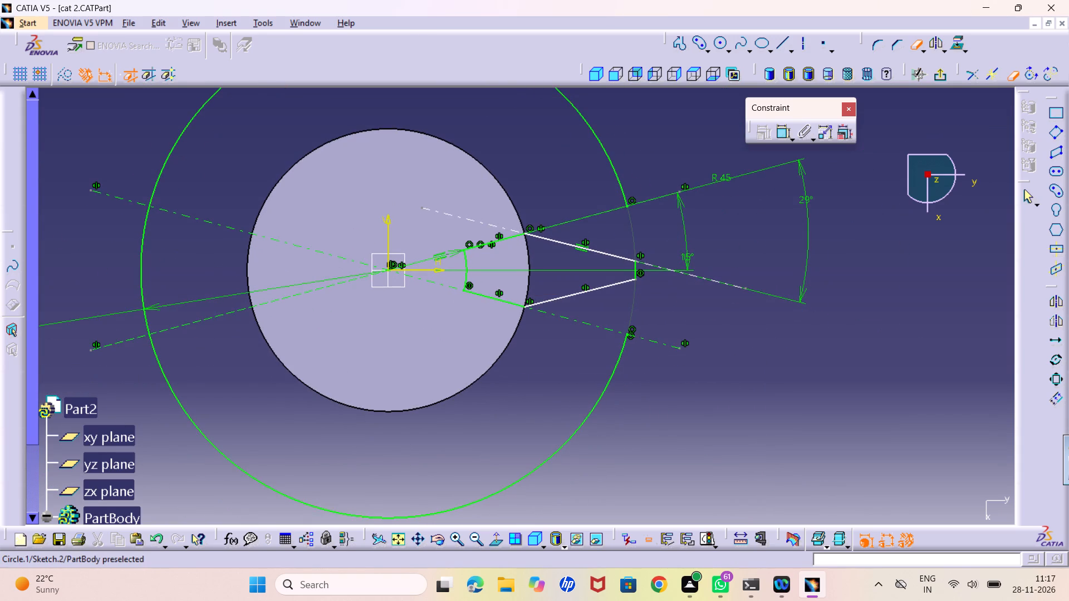
left_click(602, 393)
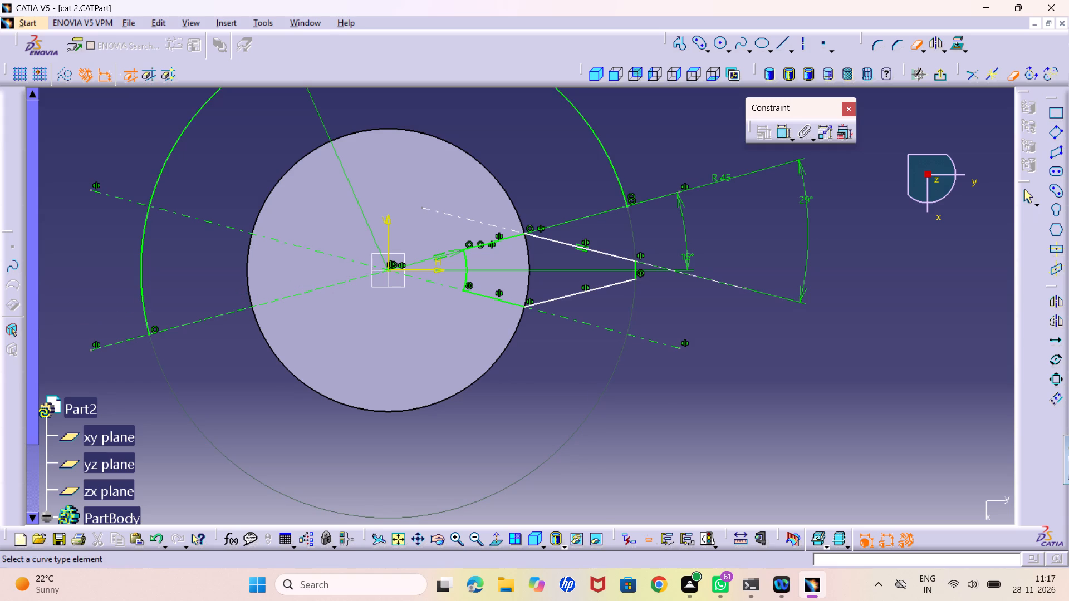
middle_click_drag(405, 224, 416, 331)
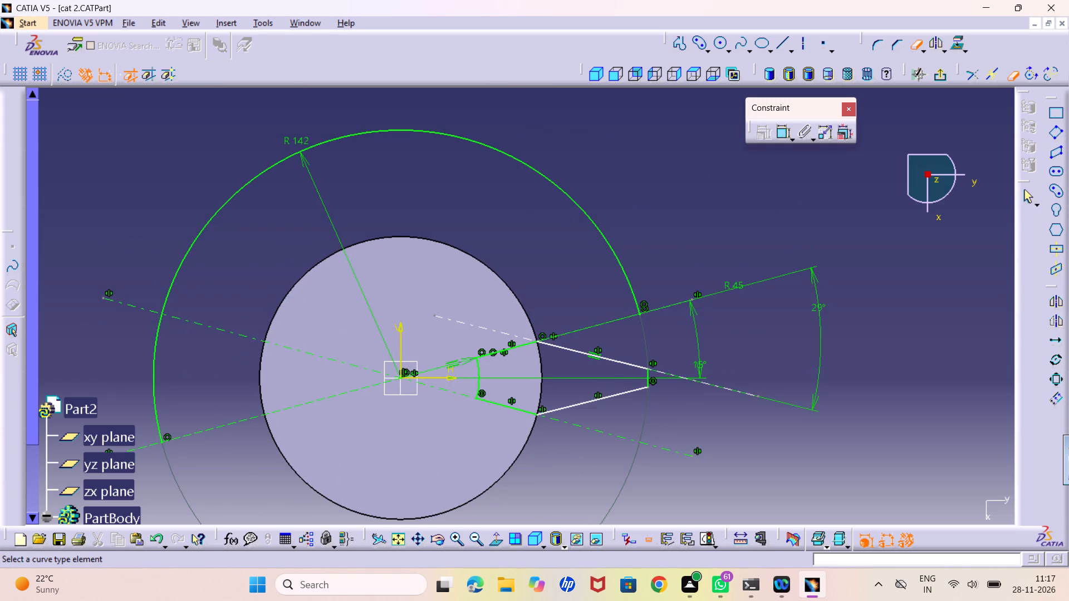
left_click(155, 362)
left_click(197, 231)
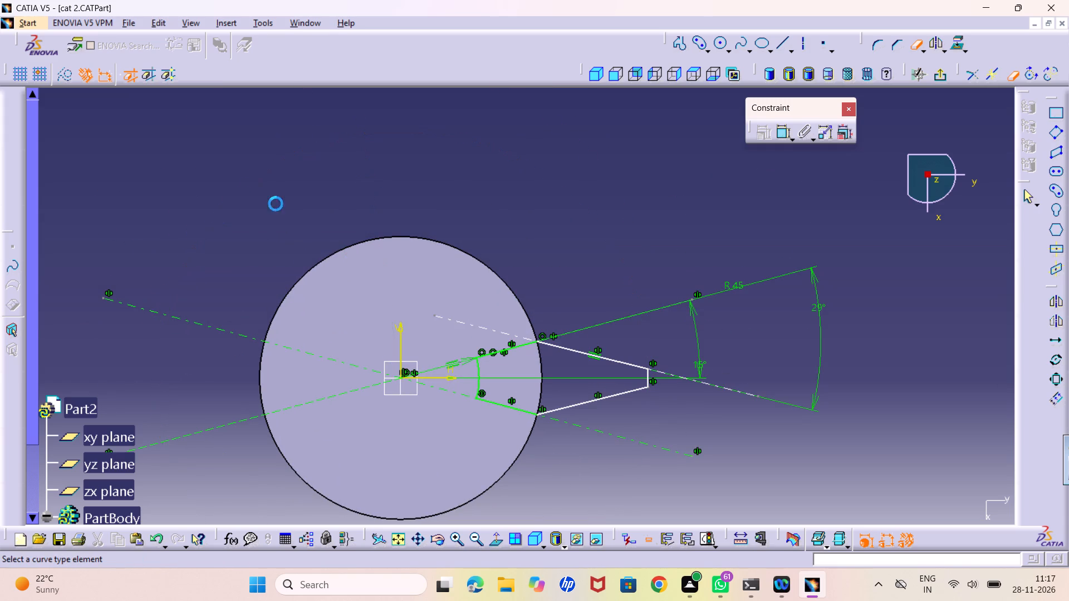
Examine the trimmed blade profile and its corners around the disc edge for closure.
middle_click_drag(590, 218, 584, 159)
right_click(590, 218)
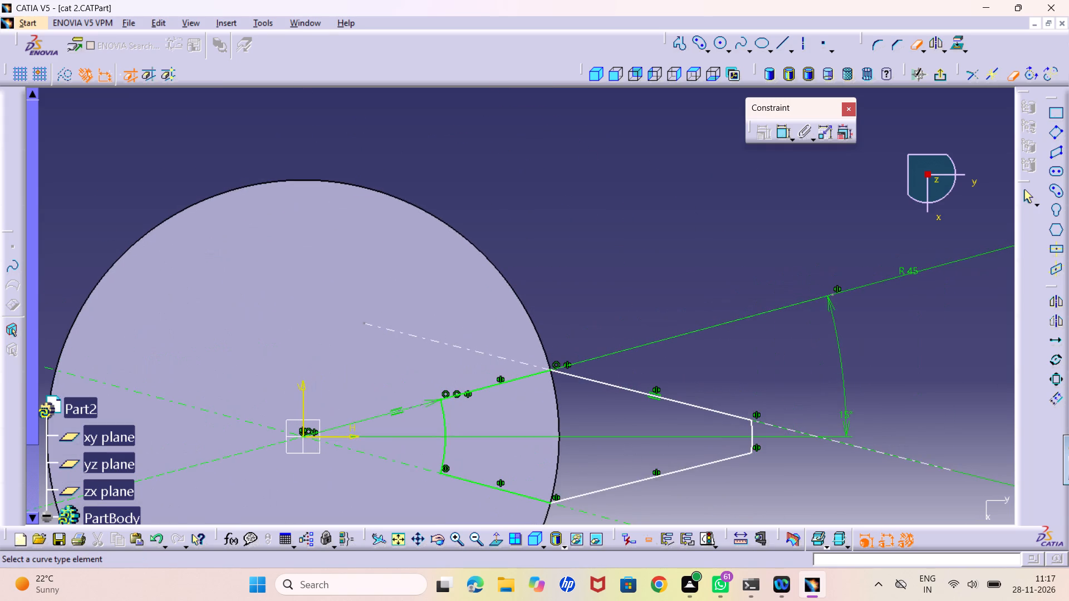
middle_click_drag(617, 344, 573, 218)
right_click(576, 233)
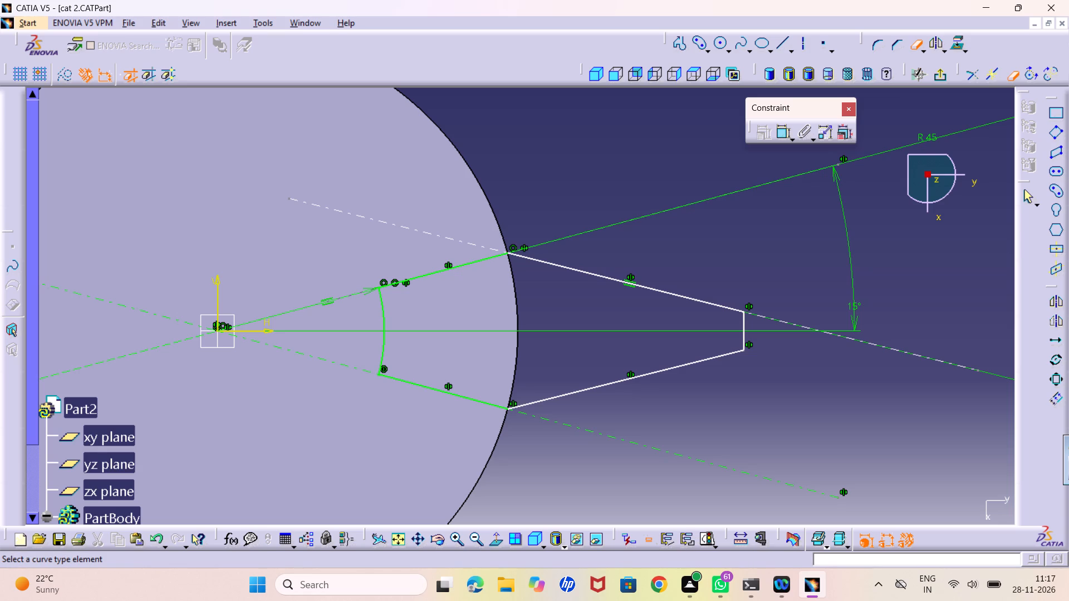
middle_click_drag(551, 304, 557, 335)
right_click(551, 304)
middle_click_drag(583, 472, 579, 492)
right_click(583, 472)
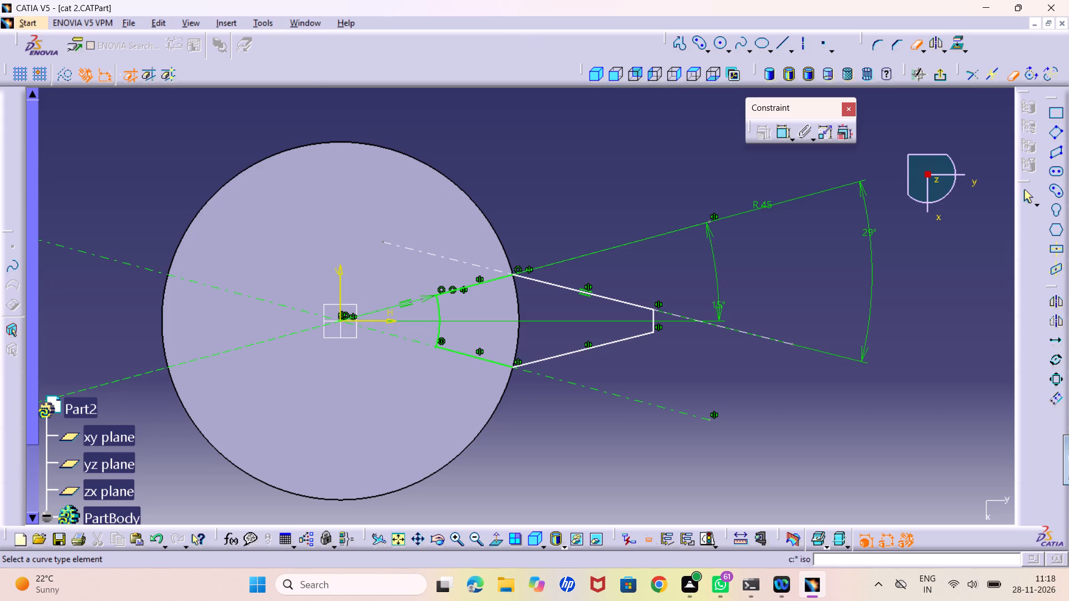
Rotate the six blade profile elements about the sketch origin in duplicate mode, with 5 instances at 60 degrees, and exit the sketch.
left_click(906, 46)
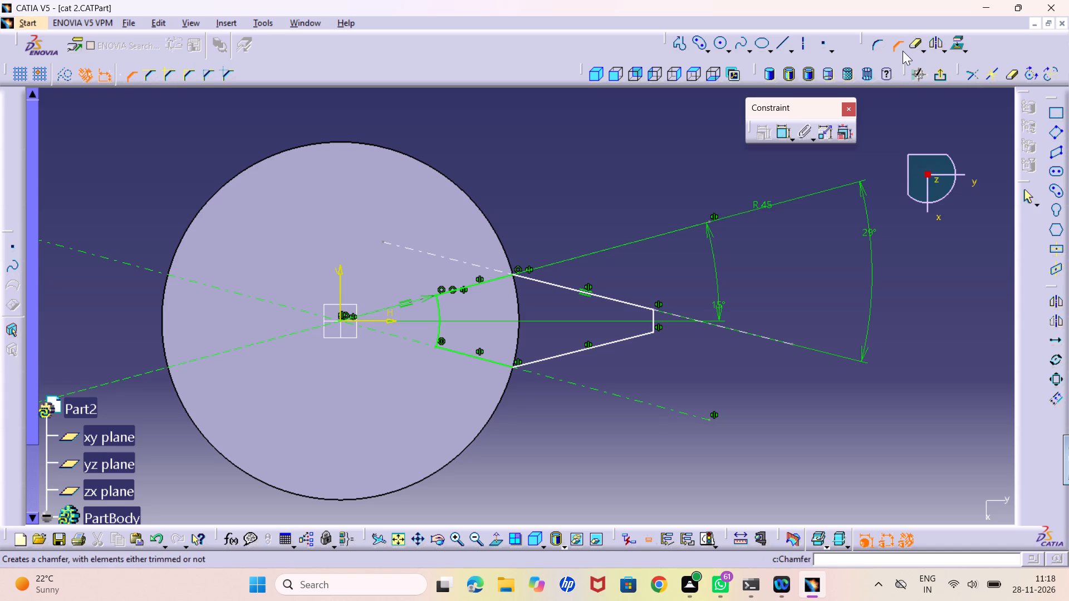
left_click(1025, 198)
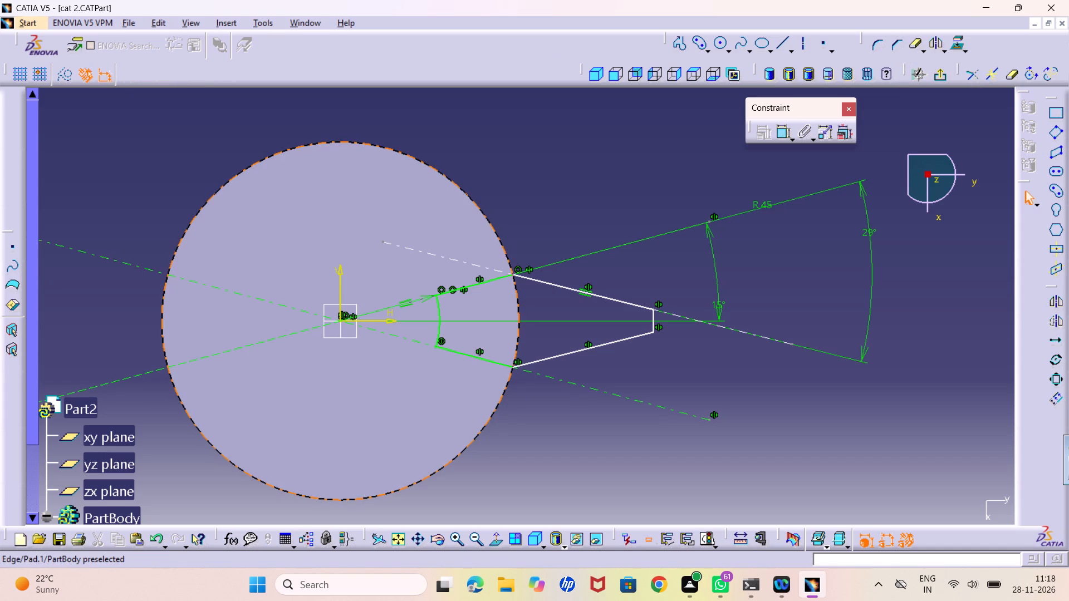
left_click(440, 311, "ctrl")
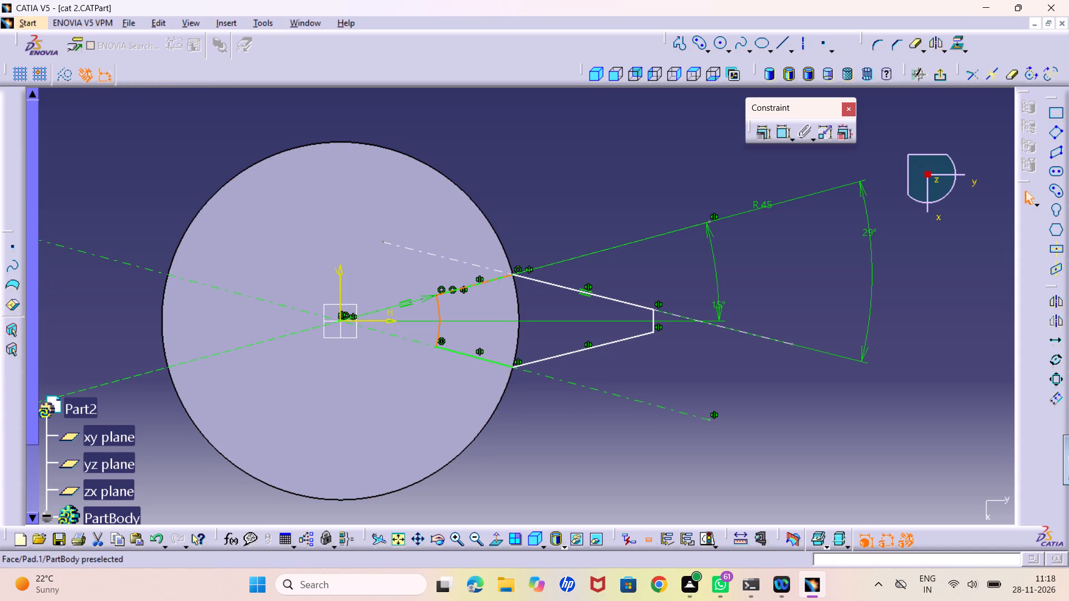
left_click(491, 282, "ctrl")
left_click(551, 284, "ctrl")
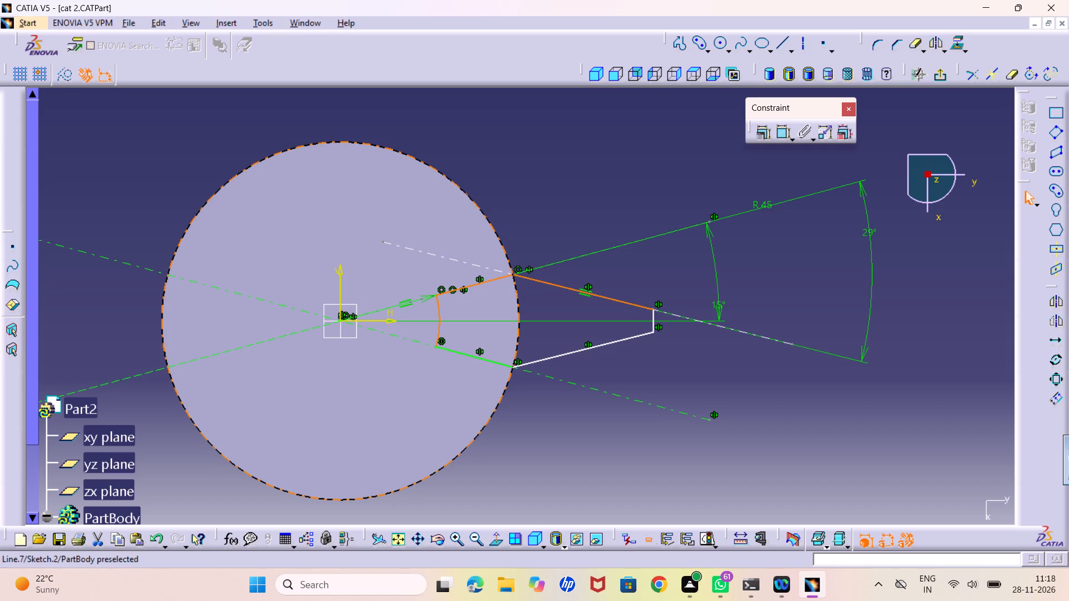
left_click(493, 363, "ctrl")
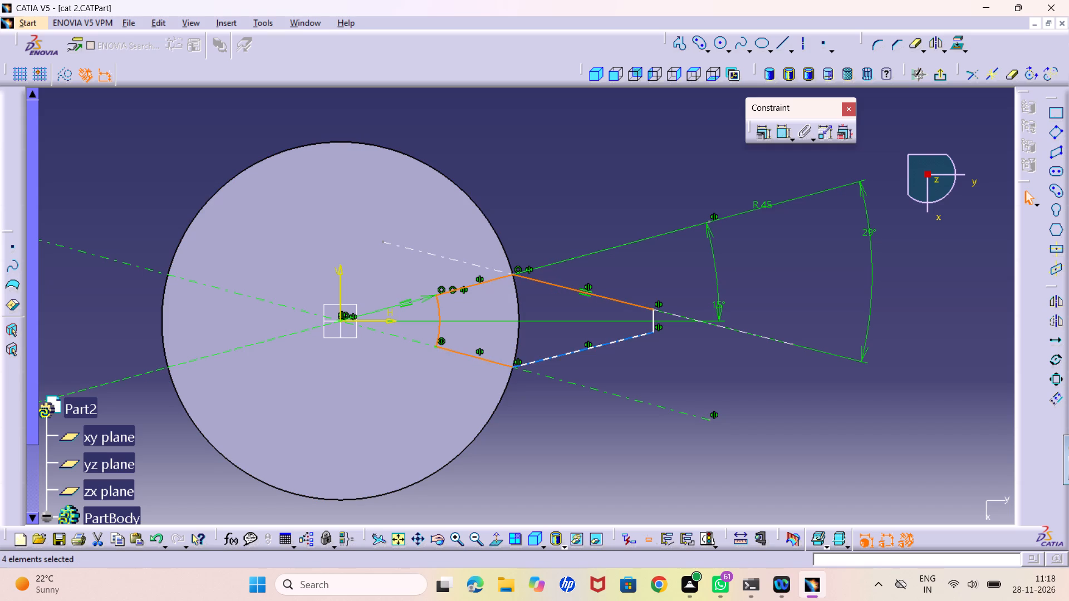
left_click(553, 356, "ctrl")
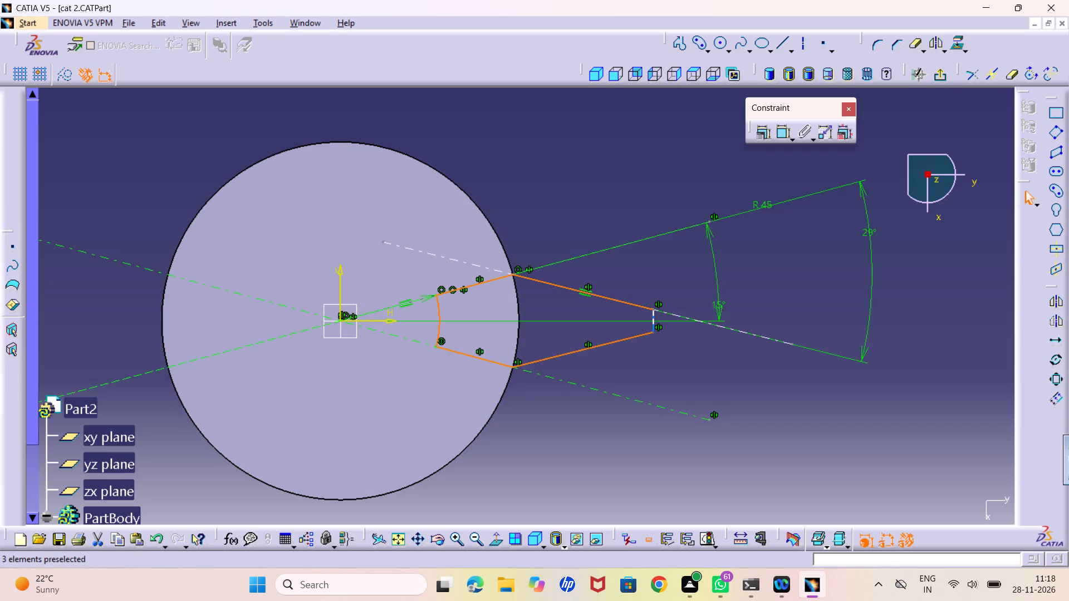
left_click(651, 313, "ctrl")
left_click(1061, 359)
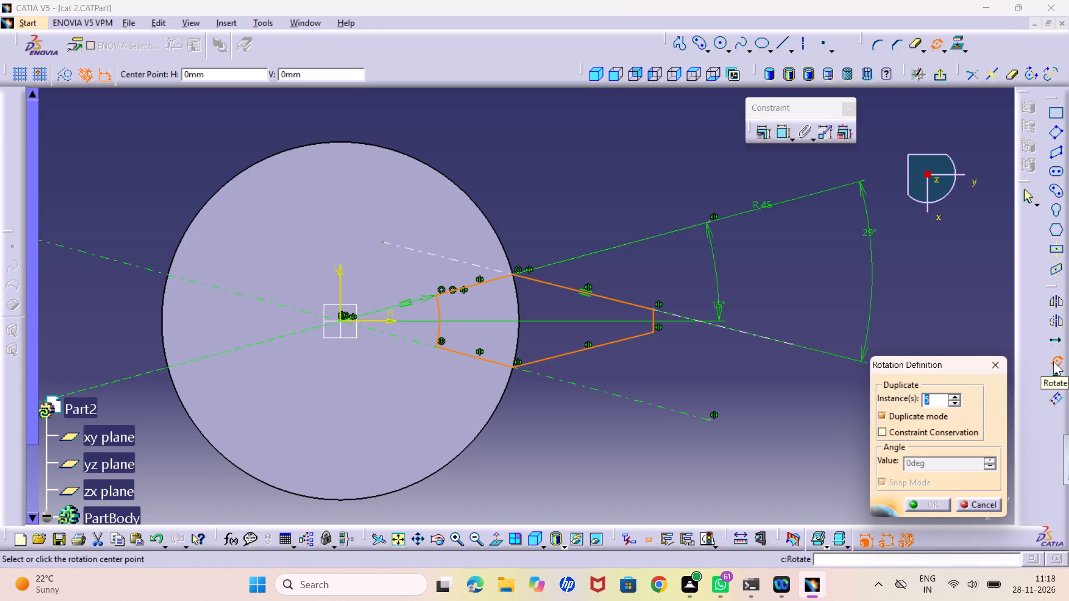
key("5")
left_click(340, 320)
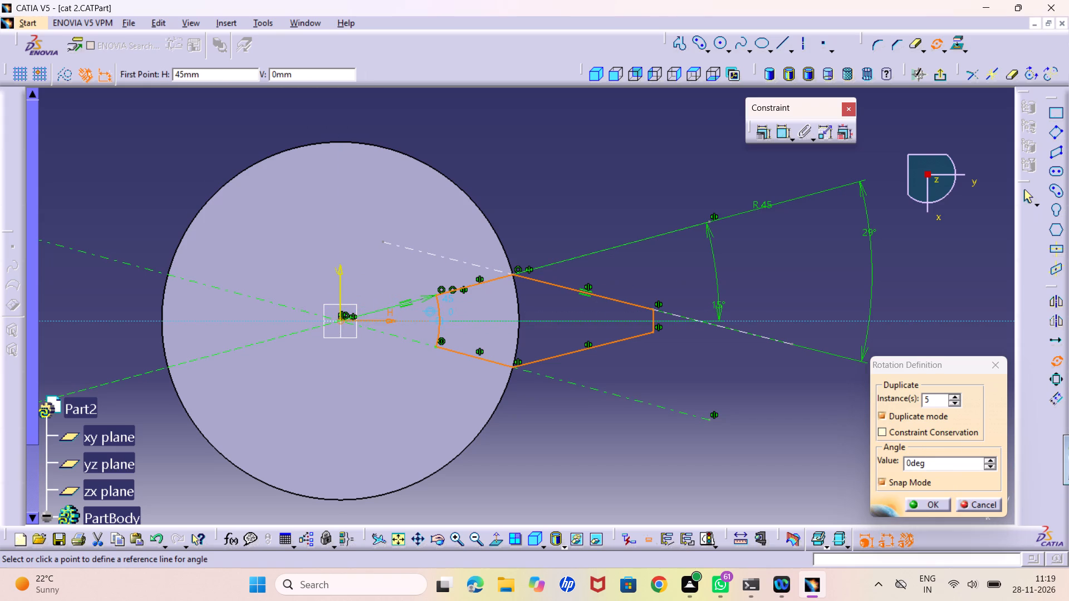
double_click(935, 462)
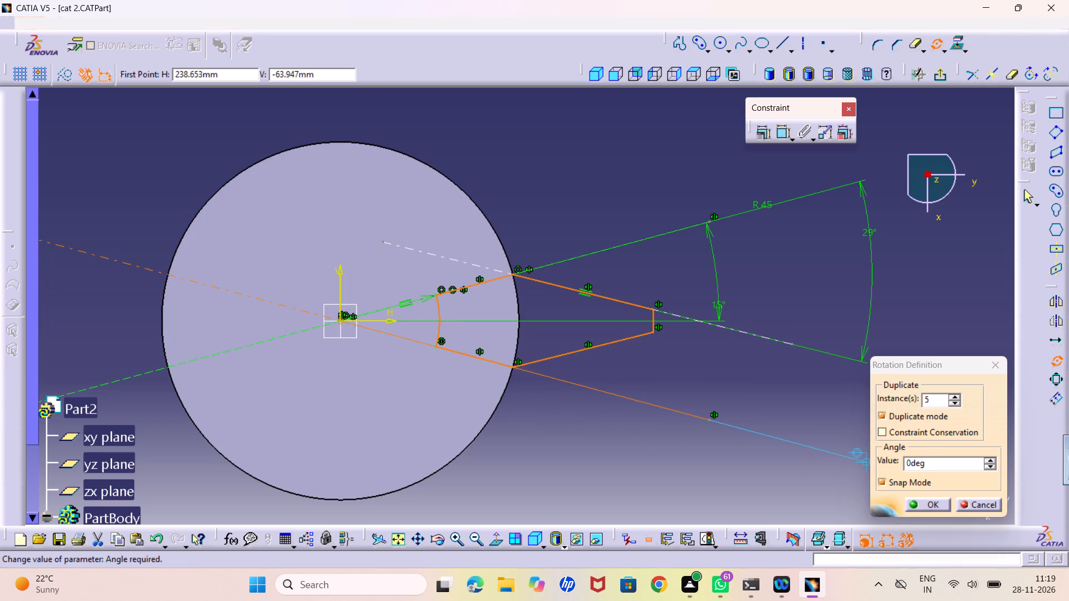
type("60")
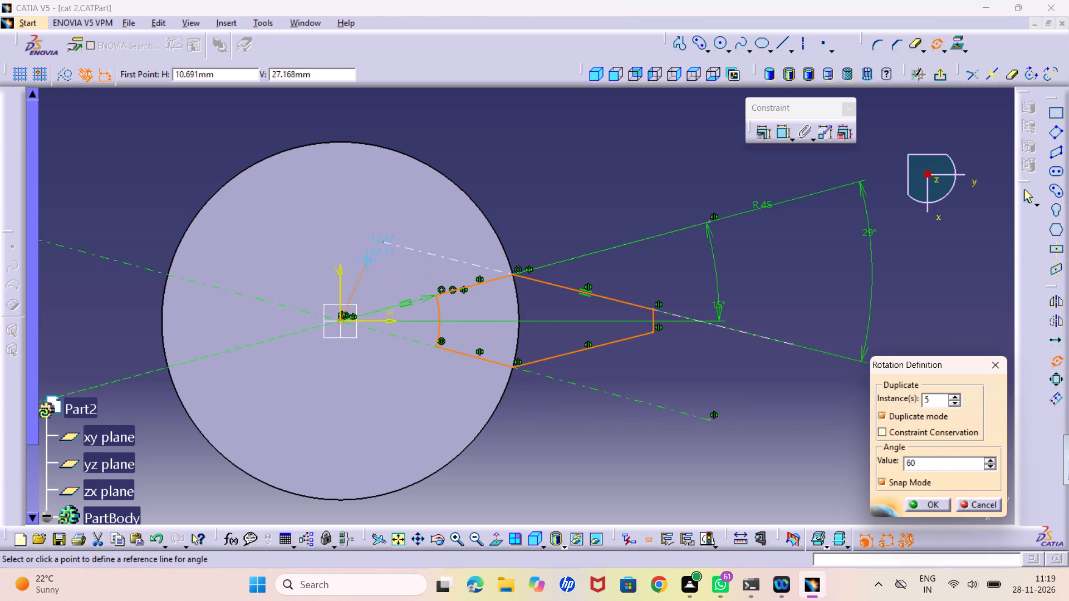
left_click(440, 324)
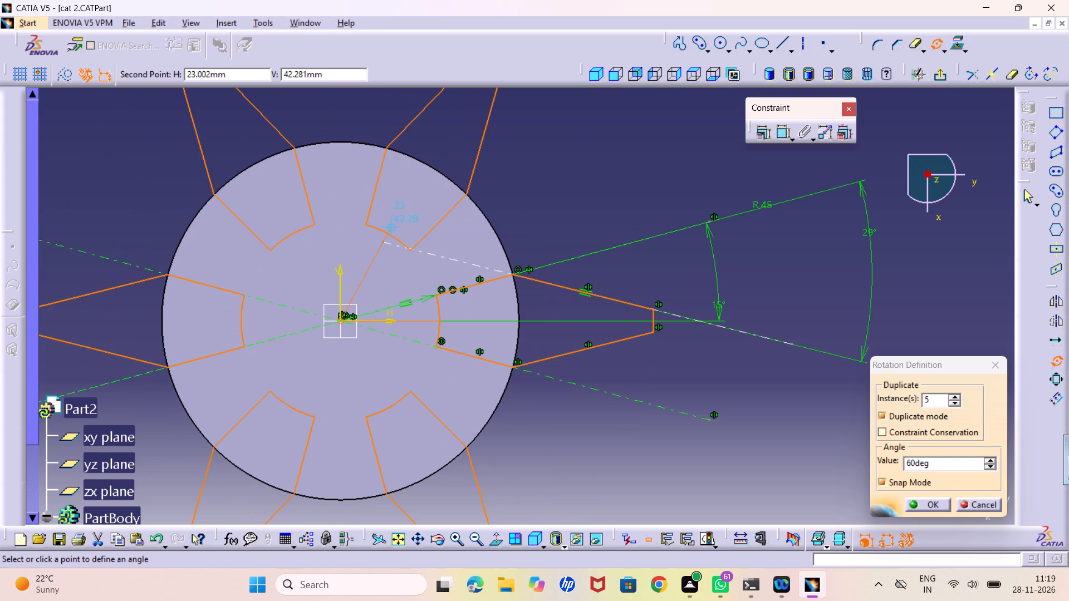
left_click(391, 228)
middle_click_drag(527, 451, 535, 494)
right_click(527, 451)
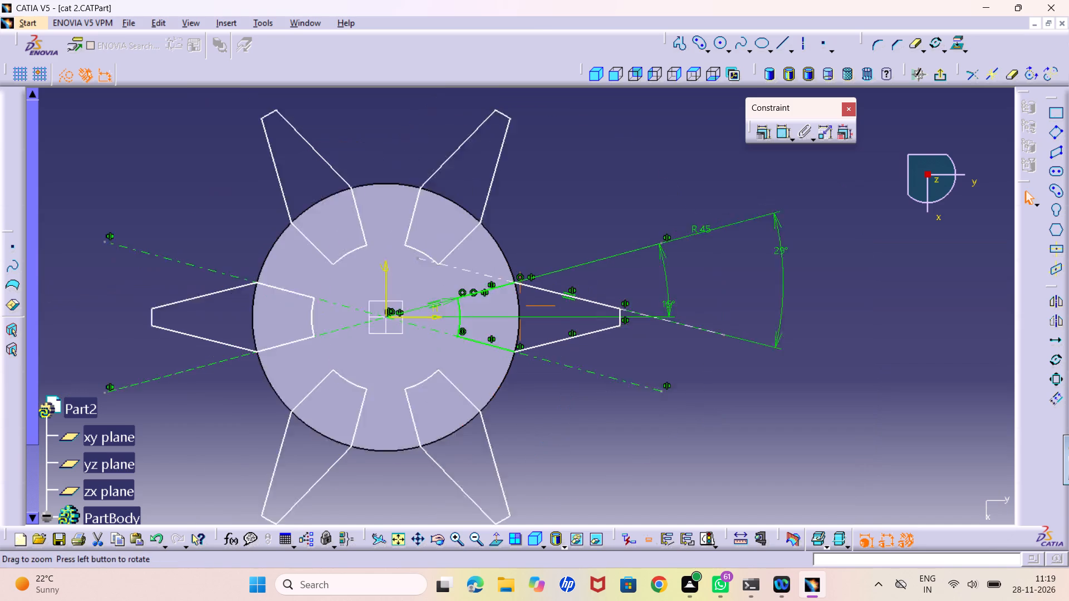
middle_click_drag(535, 494, 538, 497)
middle_click_drag(510, 437, 563, 416)
right_click(563, 432)
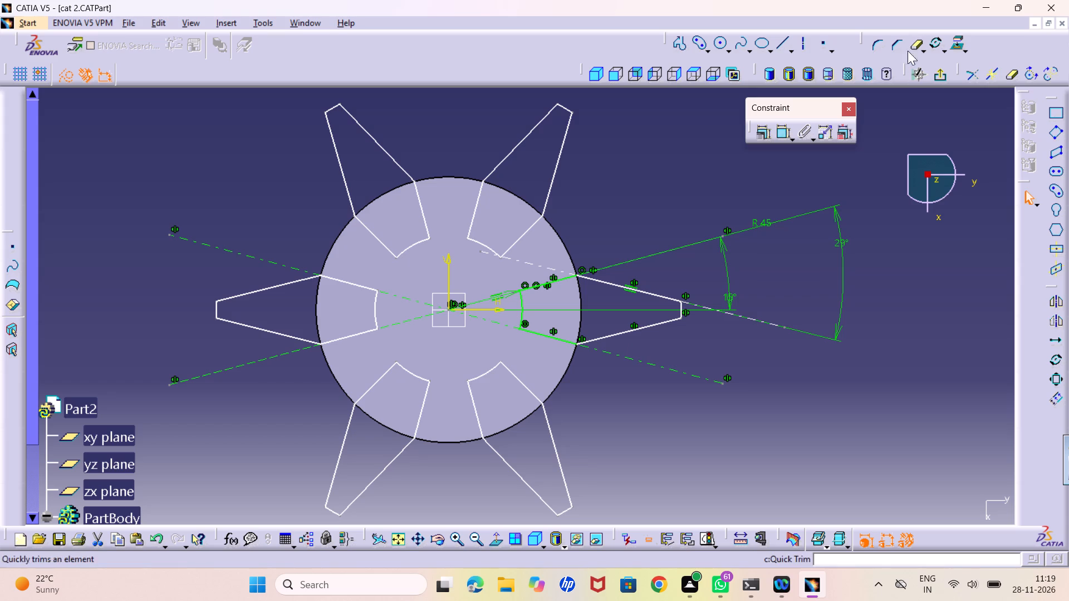
left_click(942, 75)
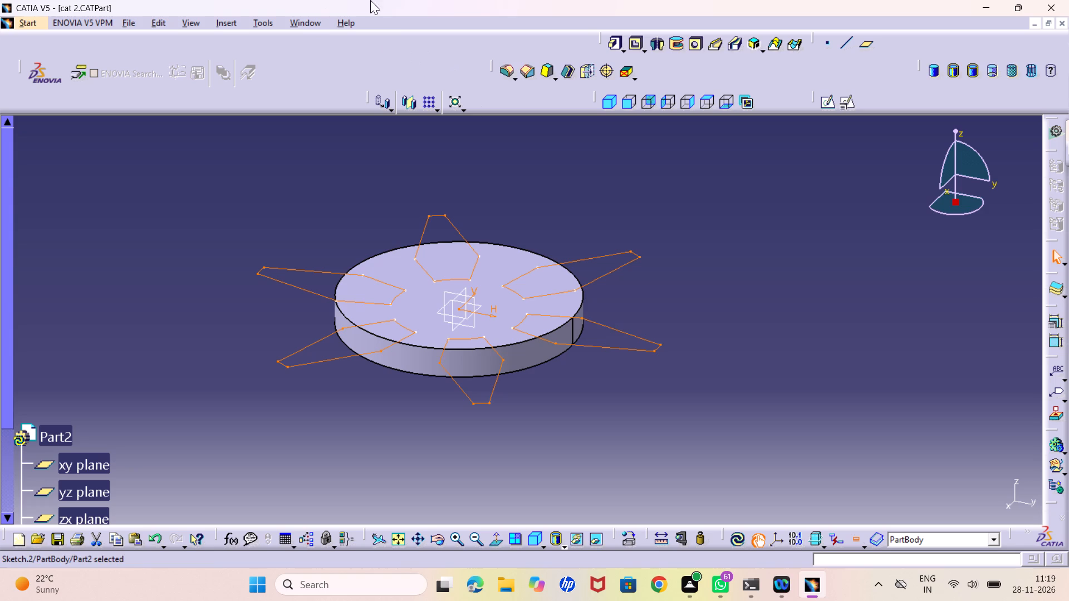
Pad the six-blade sketch with a length of 20 mm and mirrored extent.
left_click(618, 46)
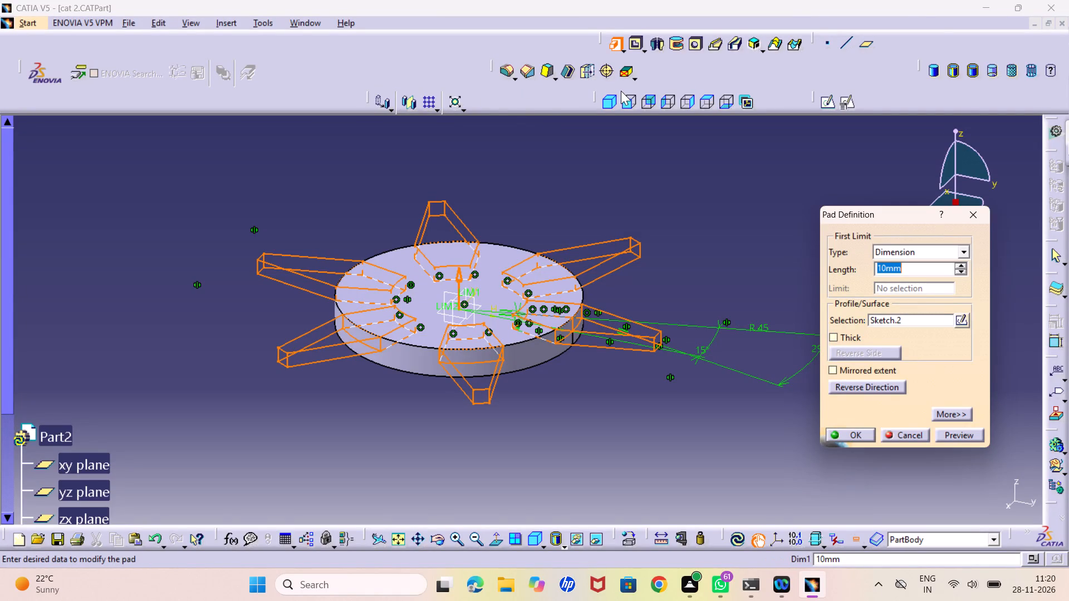
left_click(831, 370)
left_click(908, 264)
left_click(908, 264)
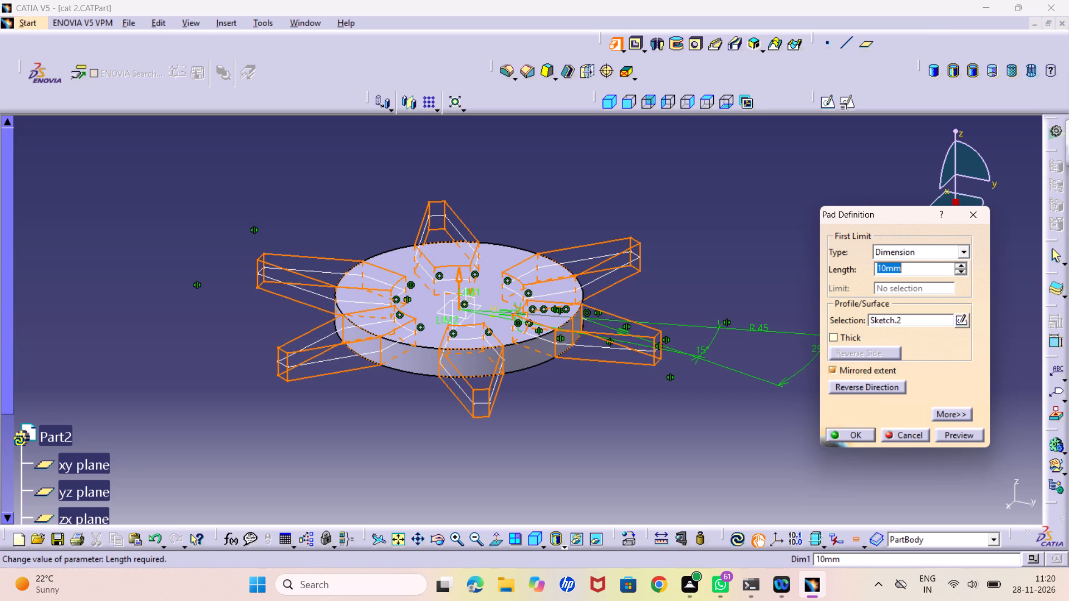
type("20")
left_click(608, 475)
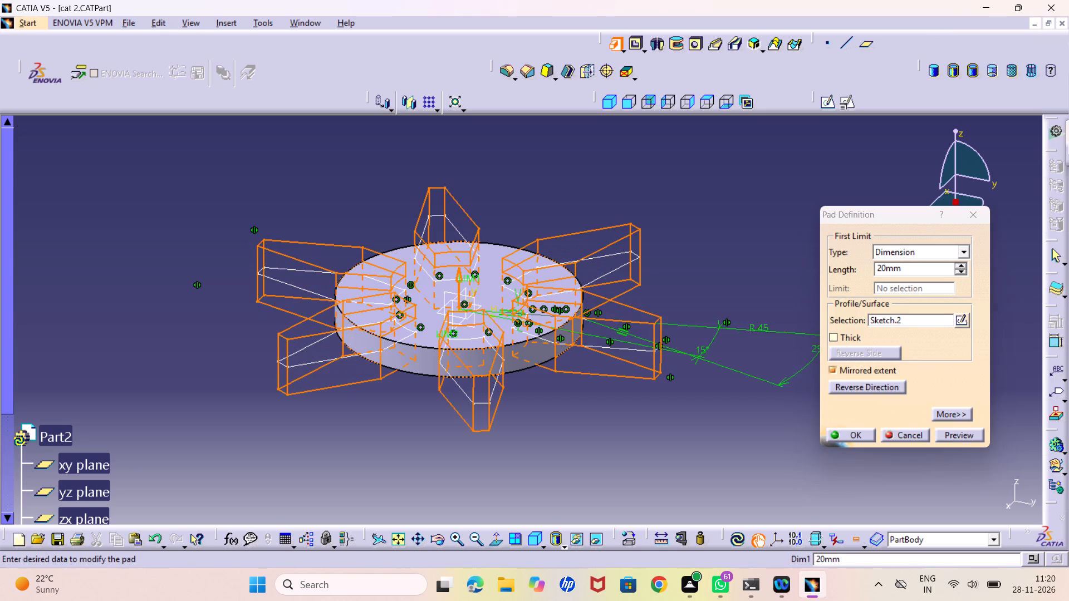
left_click(853, 434)
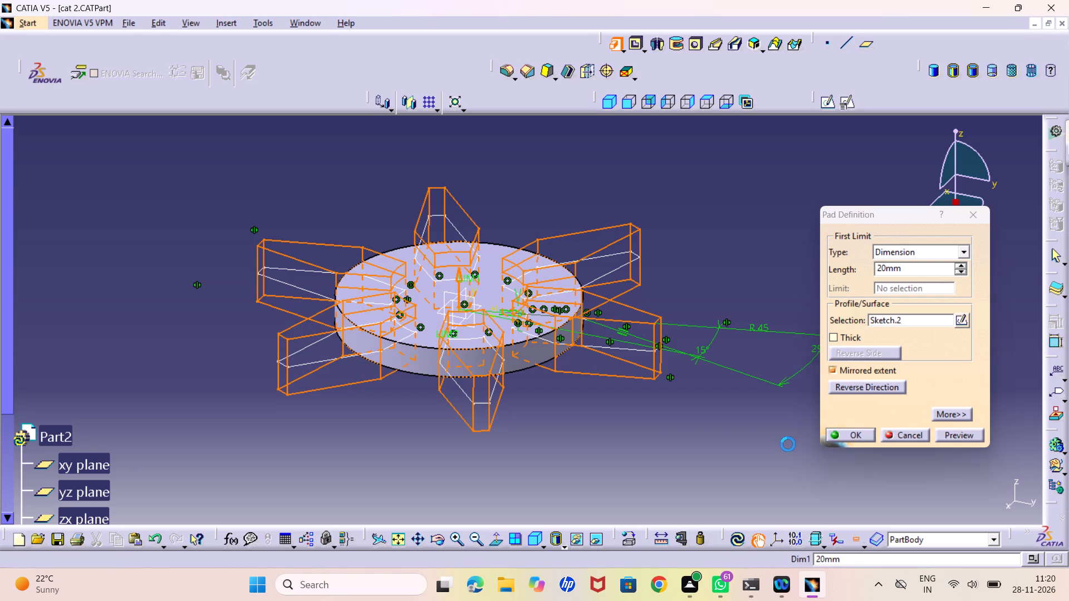
left_click(657, 455)
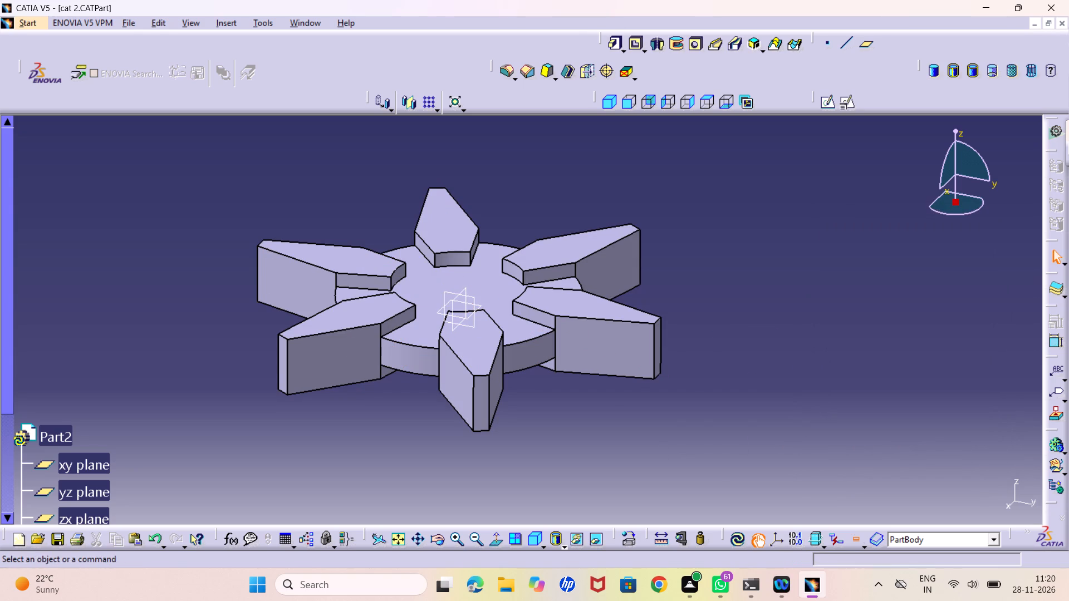
Examine the padded blades and disc from above, below and the side, ending in an isometric view.
middle_click_drag(597, 417, 413, 243)
right_click_drag(597, 417, 413, 243)
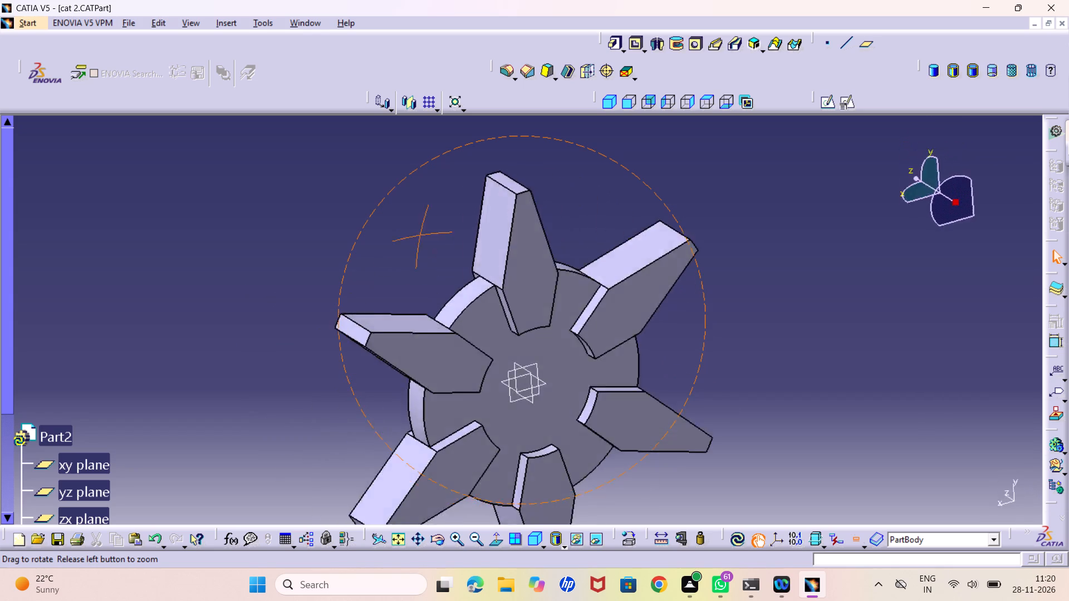
middle_click_drag(413, 243, 578, 475)
right_click_drag(413, 243, 578, 475)
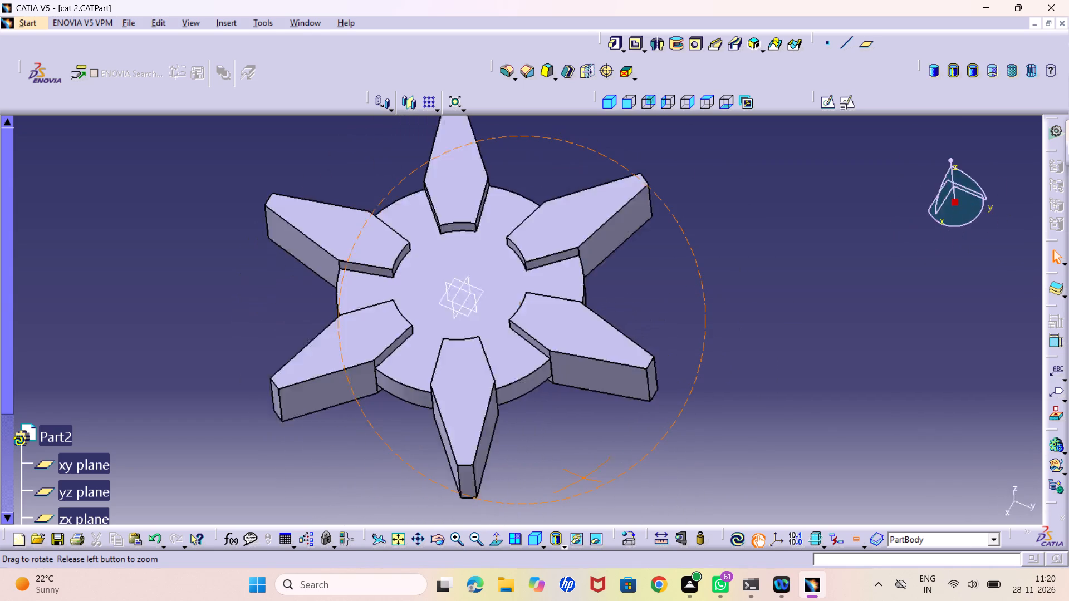
right_click_drag(578, 475, 504, 417)
middle_click_drag(578, 475, 504, 417)
middle_click_drag(695, 358, 619, 435)
right_click_drag(697, 363, 619, 435)
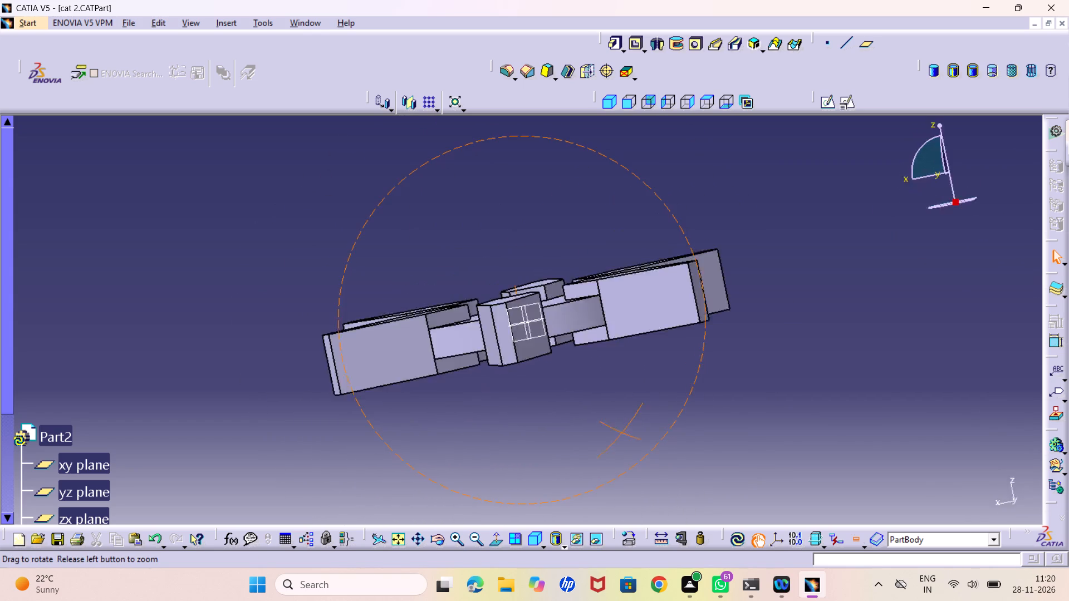
right_click_drag(619, 435, 183, 349)
middle_click_drag(619, 435, 183, 349)
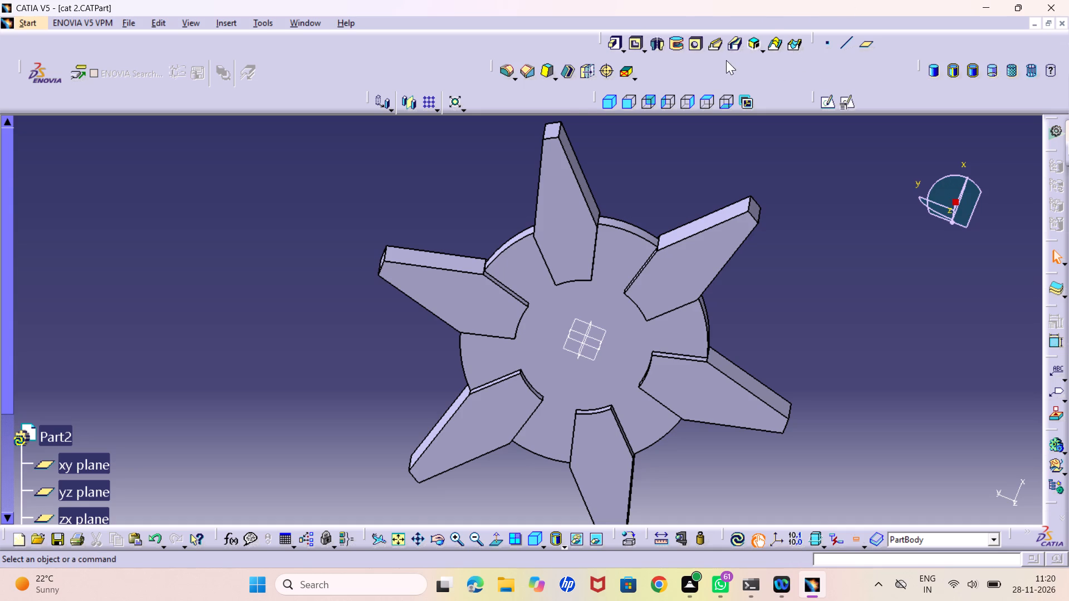
left_click(605, 98)
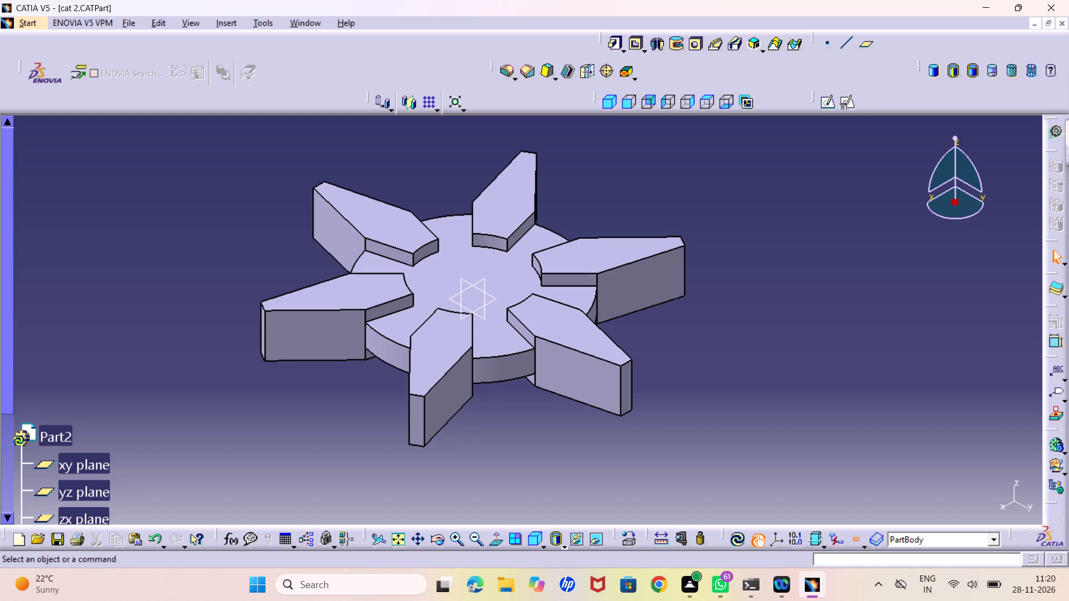
middle_click_drag(503, 422, 630, 419)
right_click(628, 431)
middle_click_drag(676, 409, 605, 416)
right_click(613, 412)
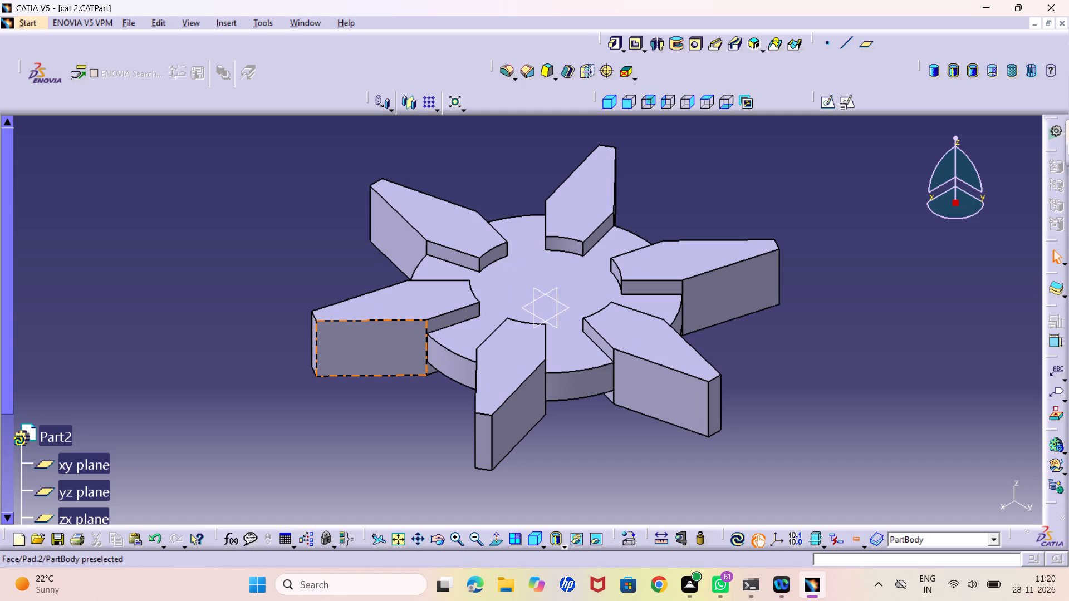
Open a positioned sketch on the xy plane with the axes swapped and the V direction reversed.
left_click(567, 313)
left_click(568, 307)
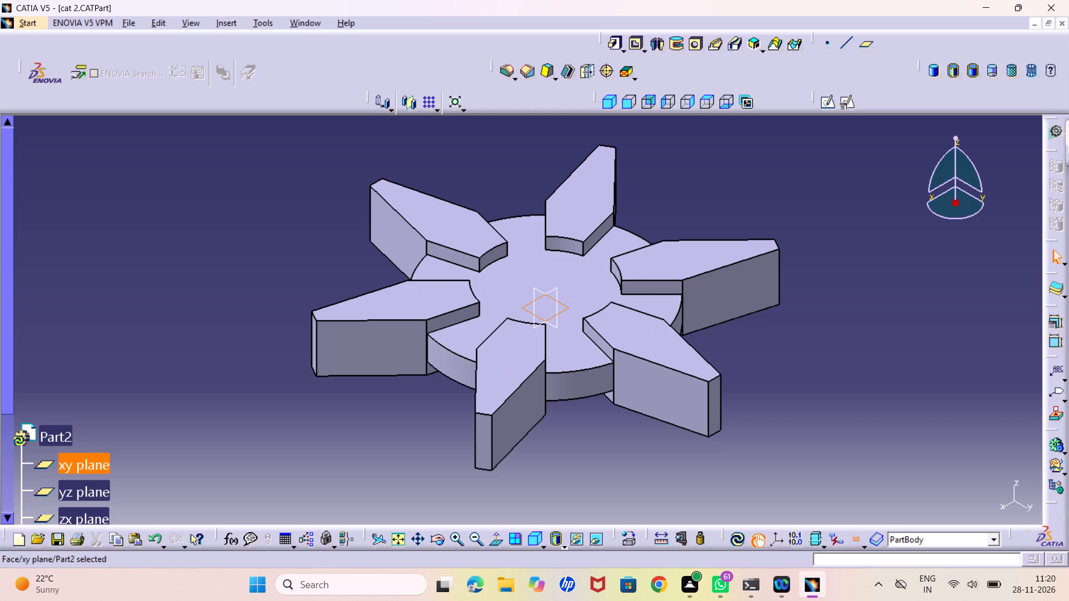
left_click(850, 105)
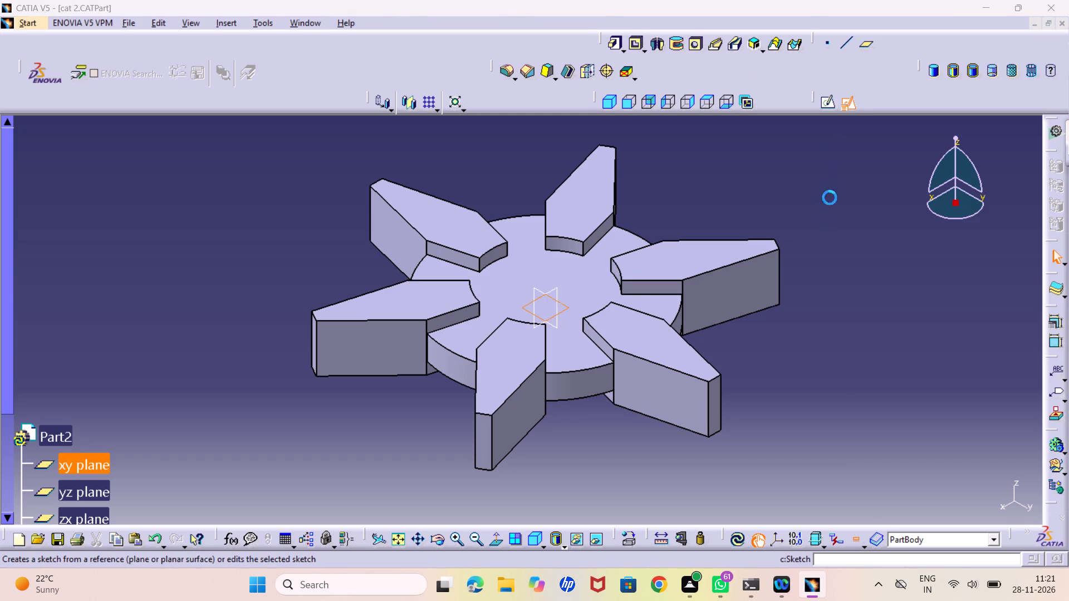
left_click(977, 484)
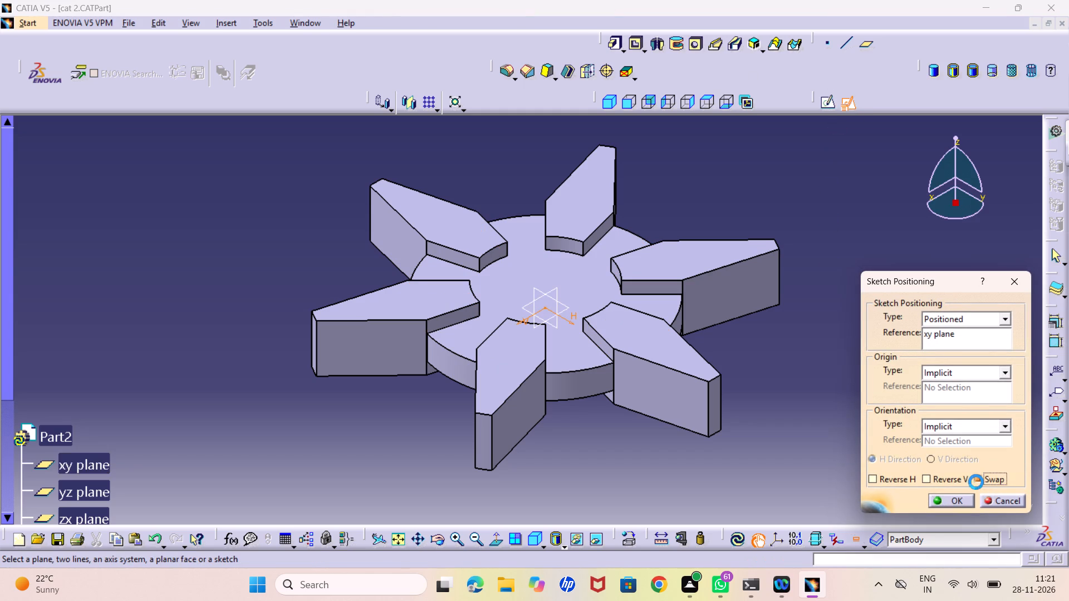
left_click(922, 477)
left_click(958, 499)
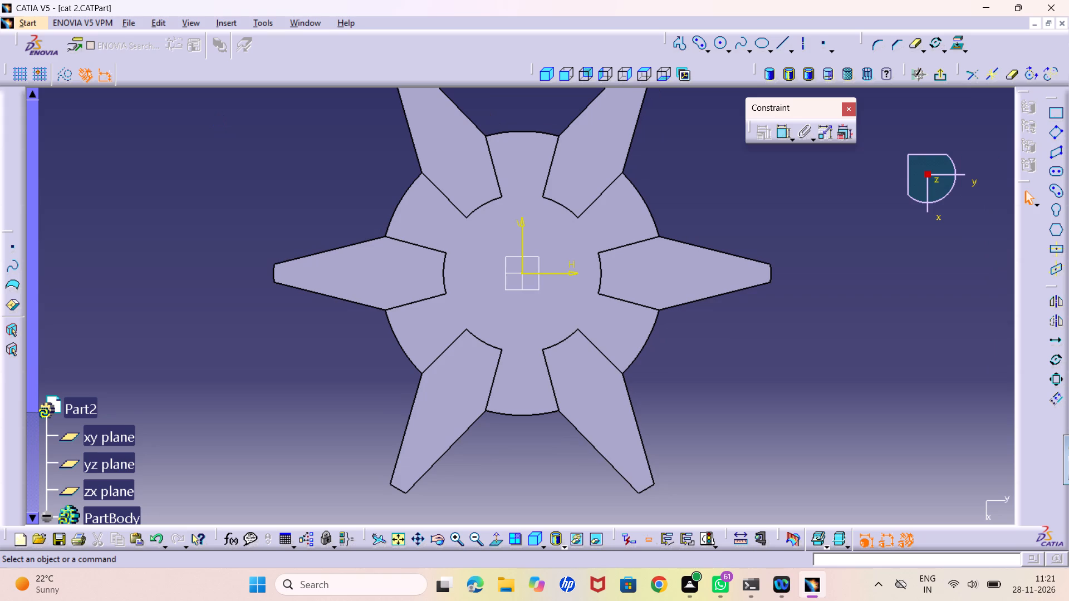
middle_click_drag(700, 380, 704, 402)
right_click(700, 380)
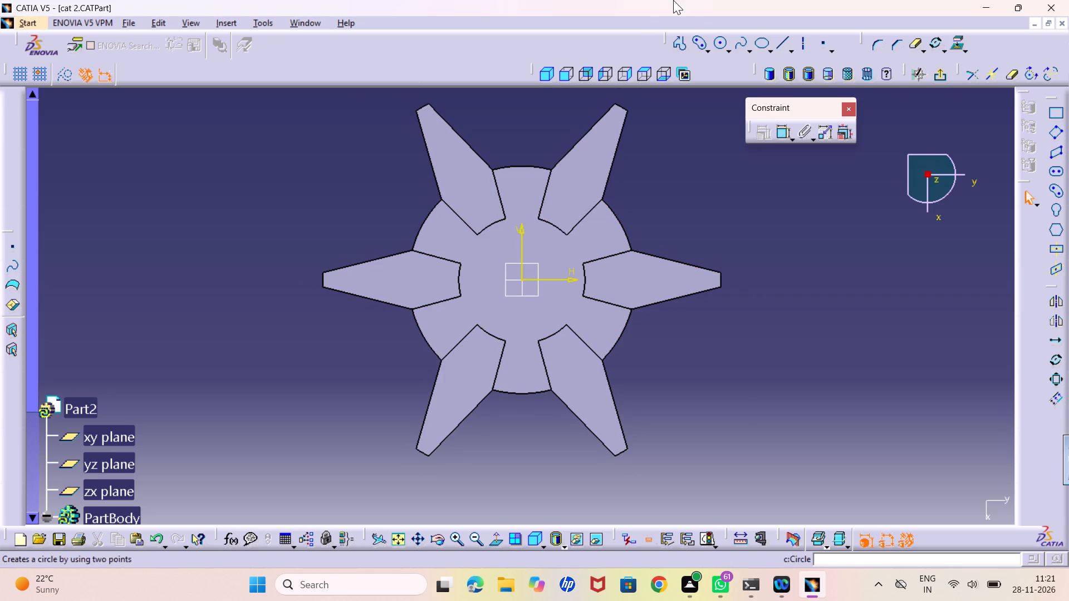
Draw a circle centred on the sketch origin, set its radius to 81 mm and reposition the radius dimension.
left_click(723, 41)
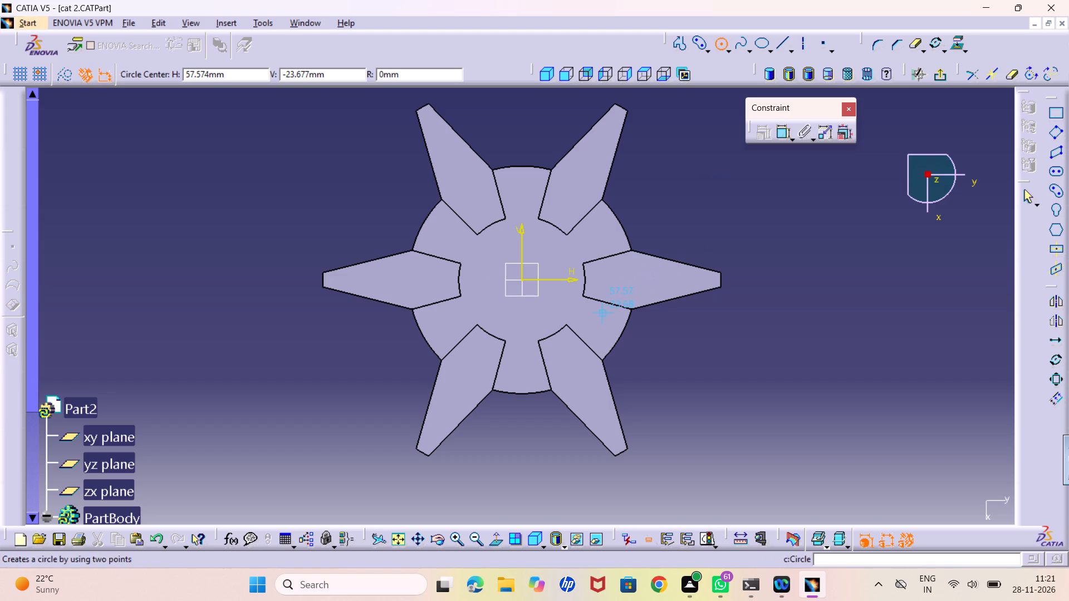
middle_click_drag(574, 324, 581, 272)
right_click(574, 324)
middle_click_drag(706, 306, 671, 332)
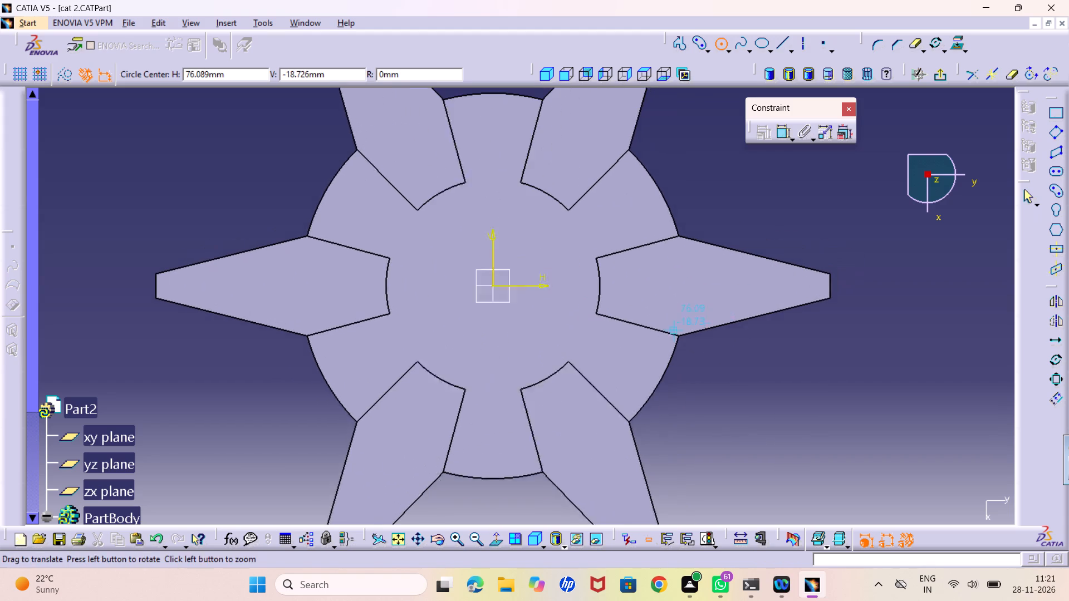
middle_click_drag(671, 332, 654, 337)
right_click(658, 341)
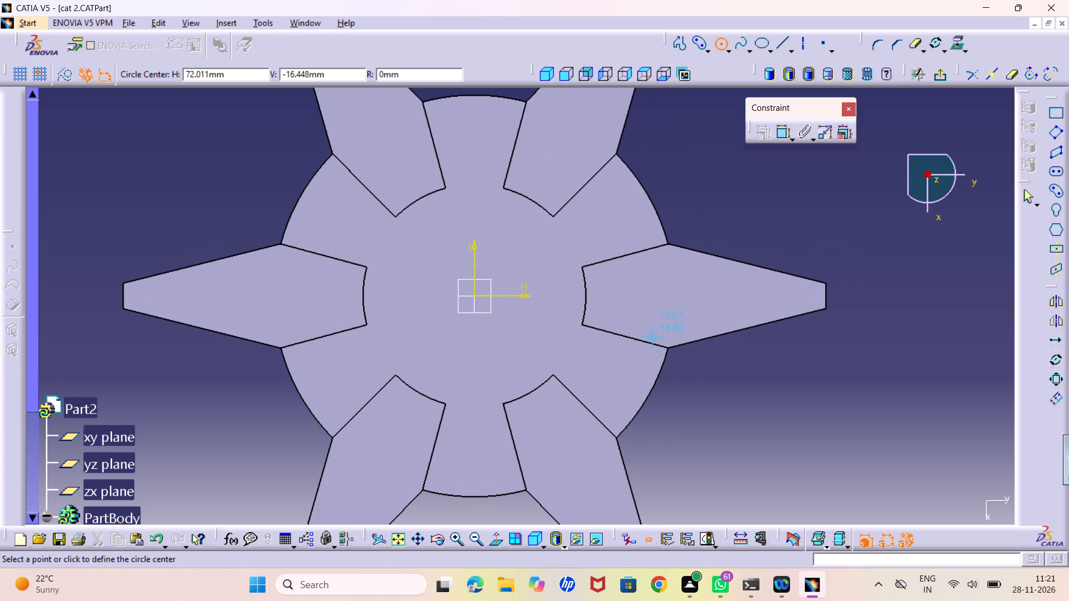
left_click(475, 296)
left_click(695, 412)
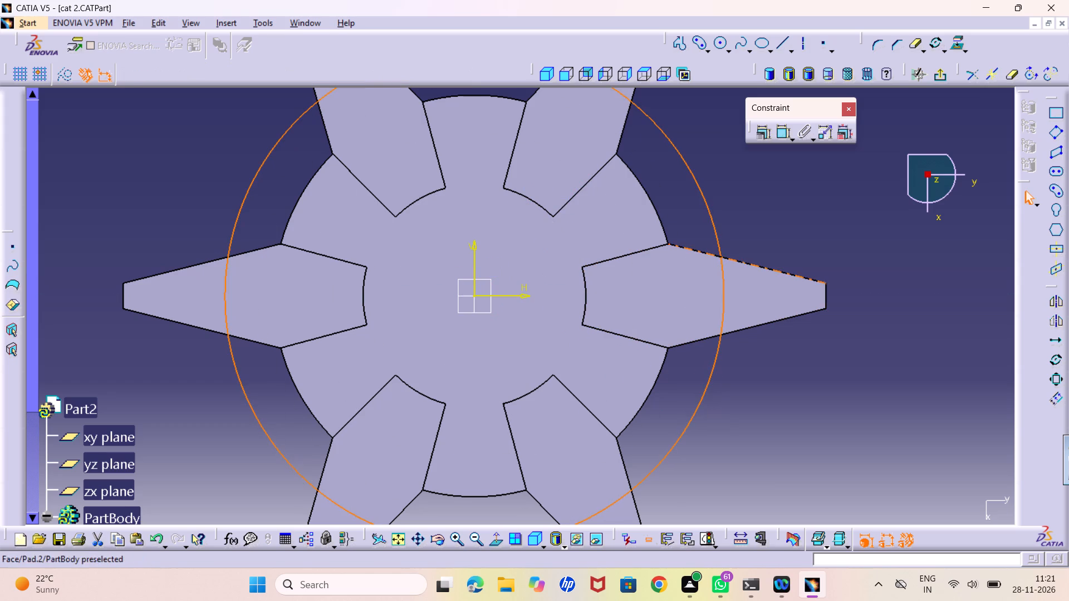
left_click(781, 130)
left_click(746, 206)
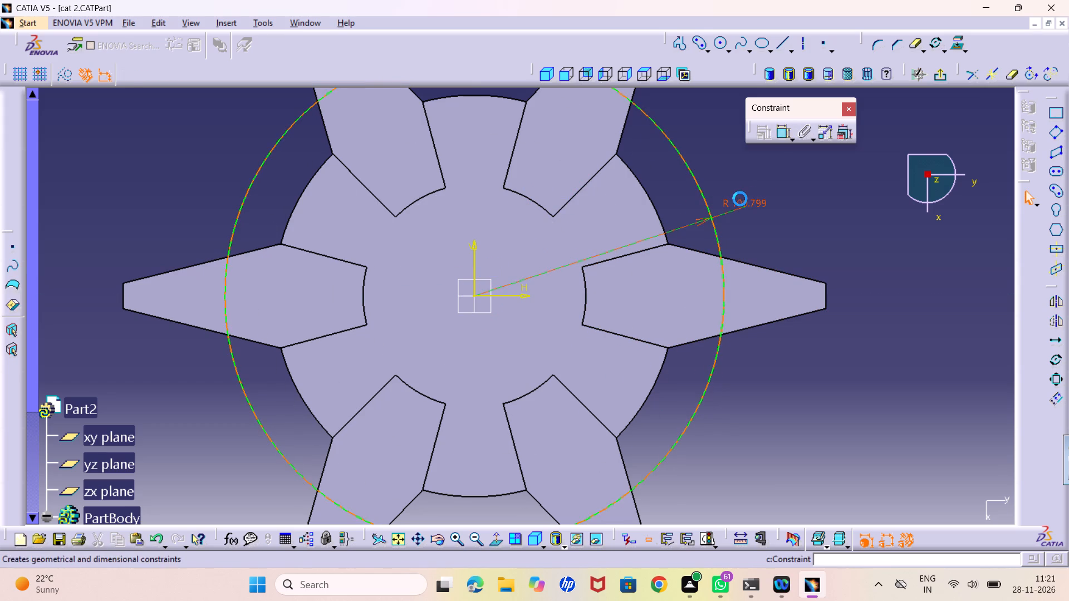
double_click(740, 199)
type("81")
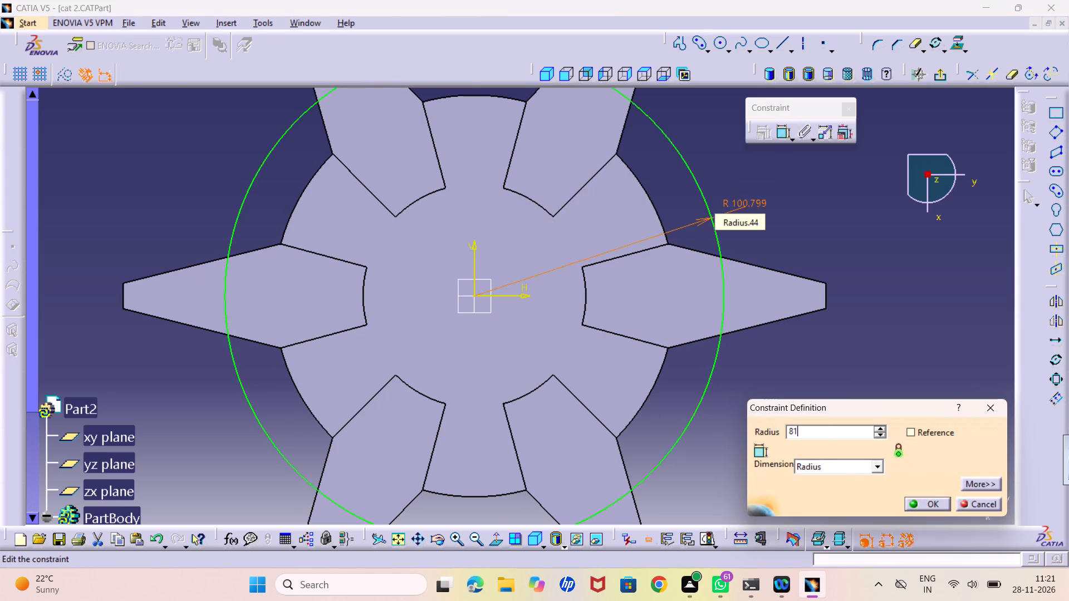
key("Return")
left_click(598, 499)
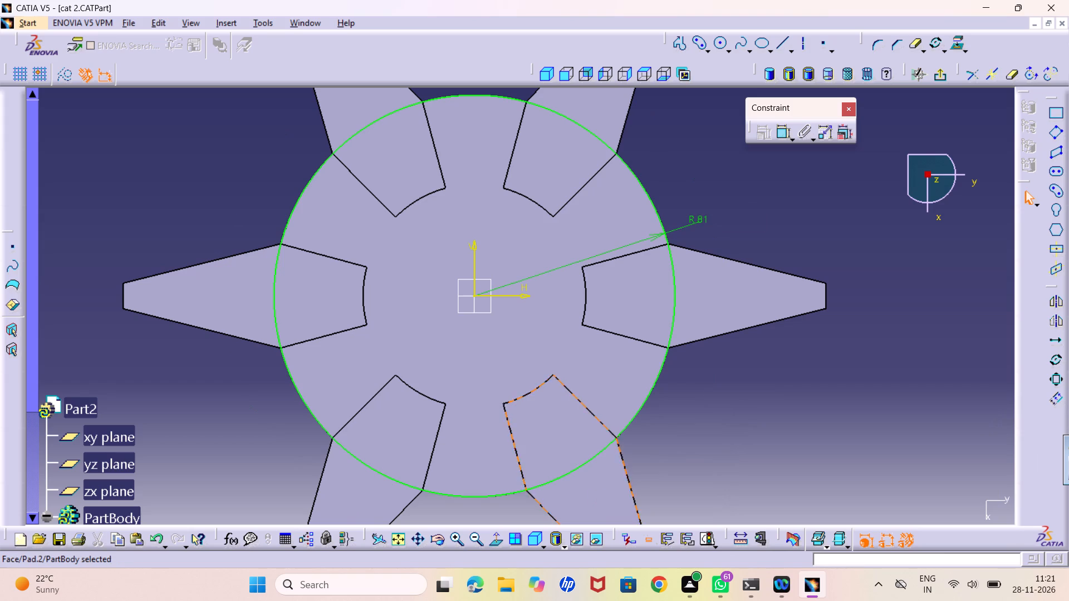
left_click(767, 386)
left_click_drag(700, 220, 700, 219)
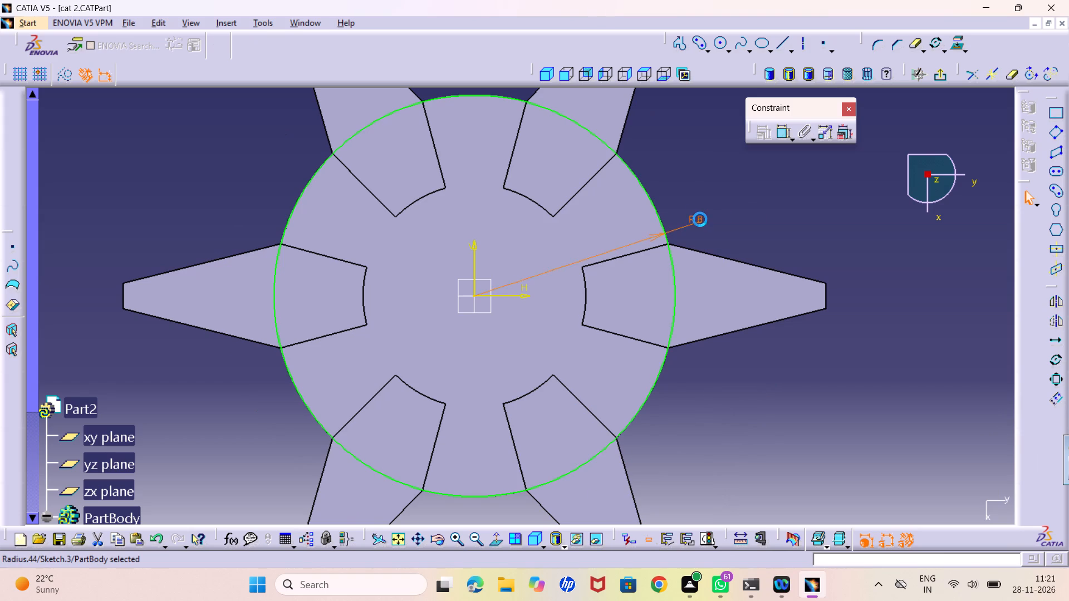
left_click_drag(700, 219, 675, 186)
Draw a small circle centred where the 81 mm radius circle crosses the positive H axis and set its radius to 11 mm.
left_click(719, 41)
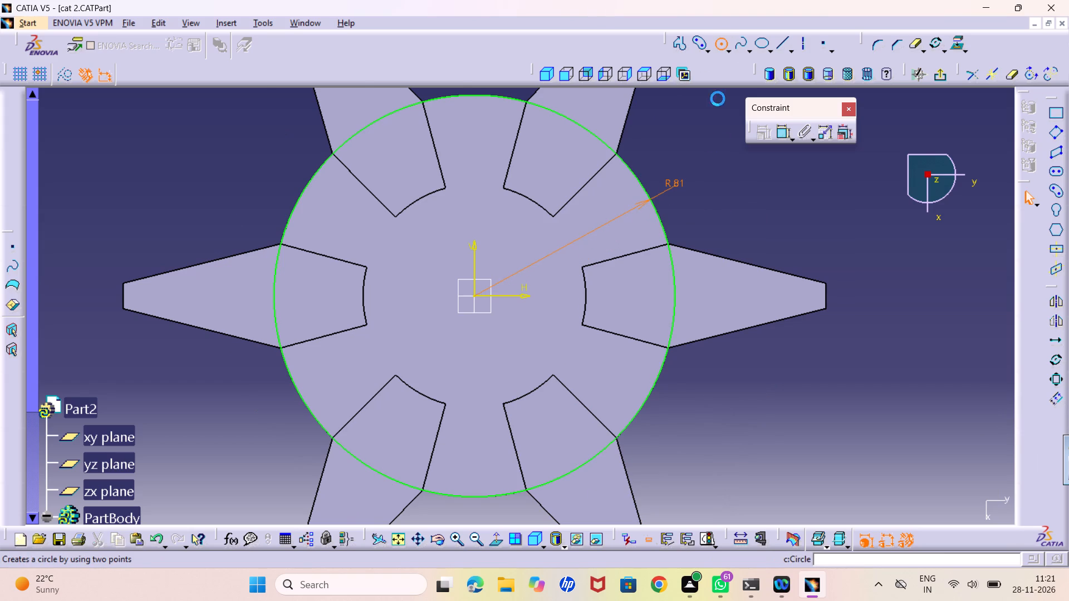
left_click(677, 294)
left_click(680, 324)
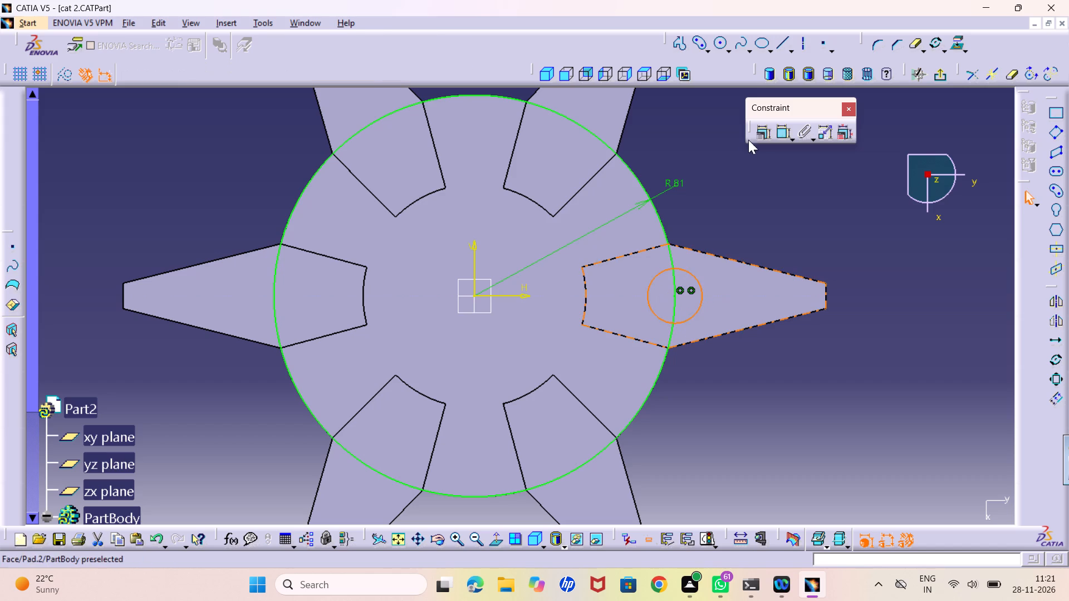
left_click(782, 127)
left_click(730, 233)
double_click(729, 230)
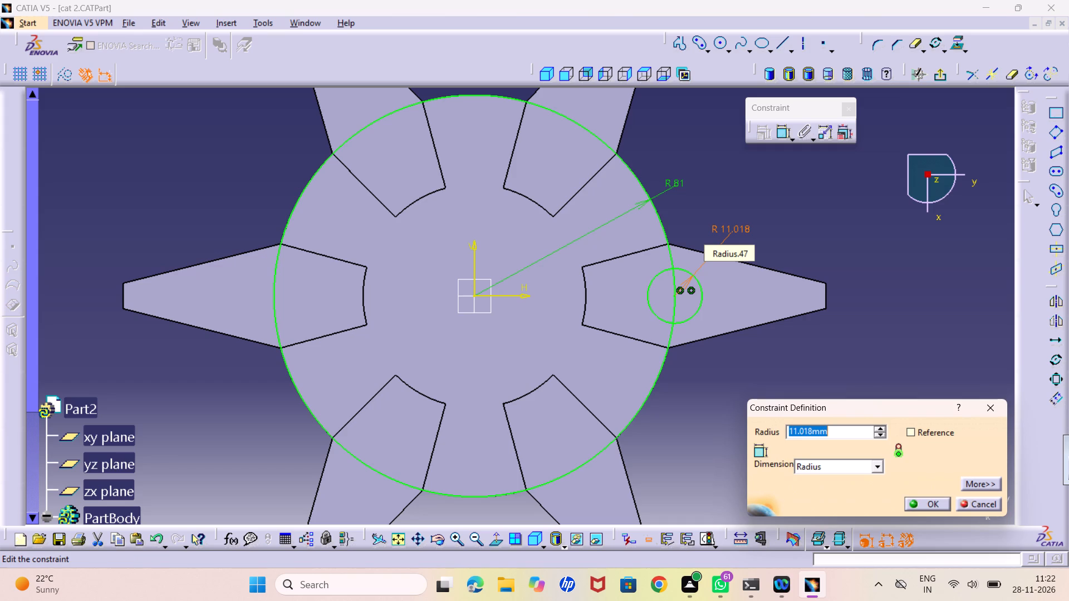
key("1")
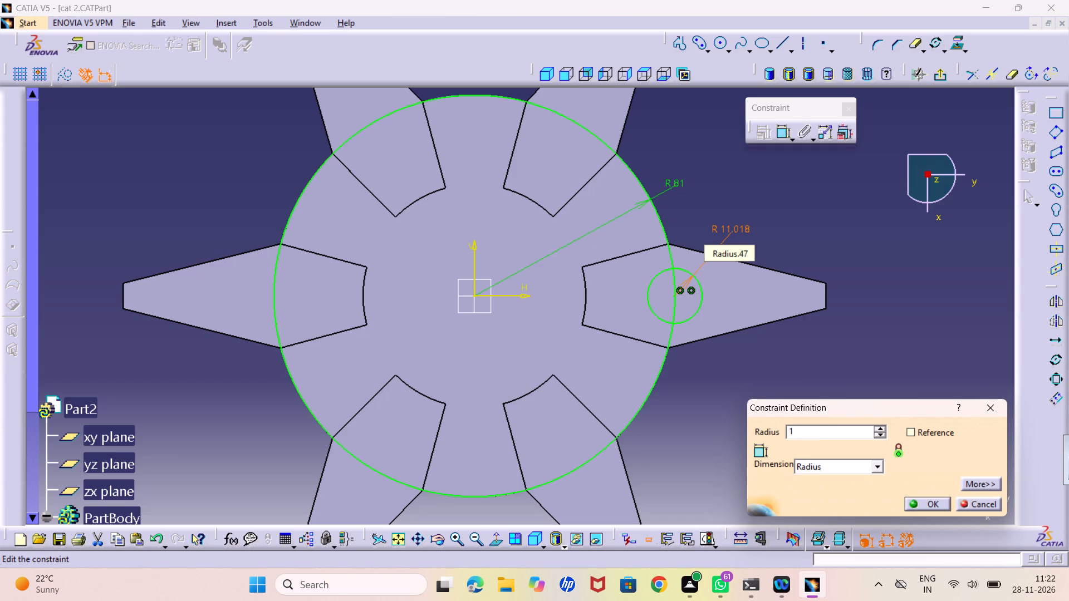
key("1")
key("Return")
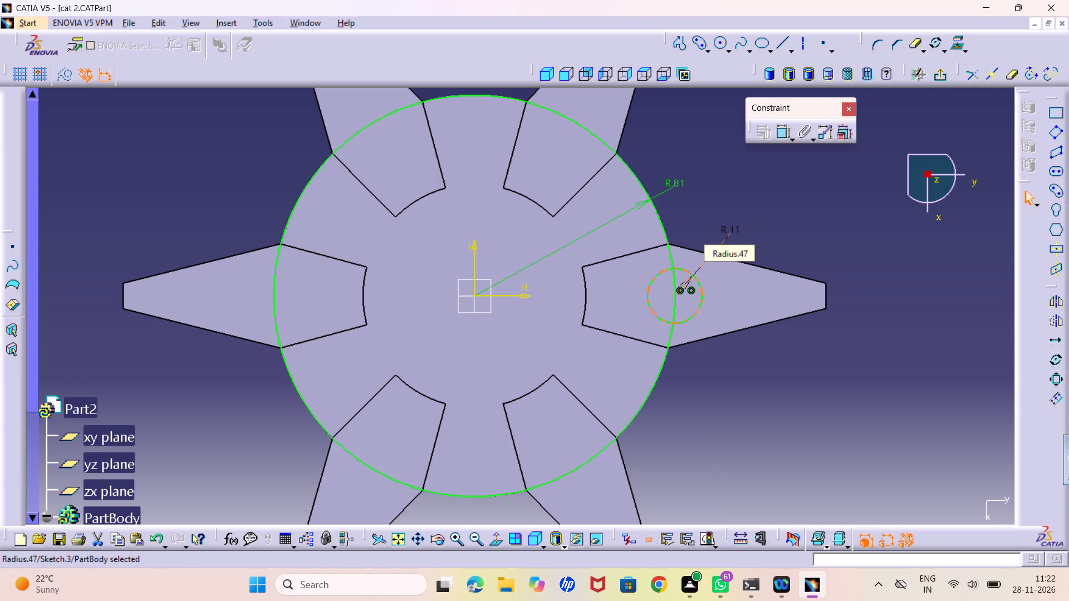
left_click(788, 430)
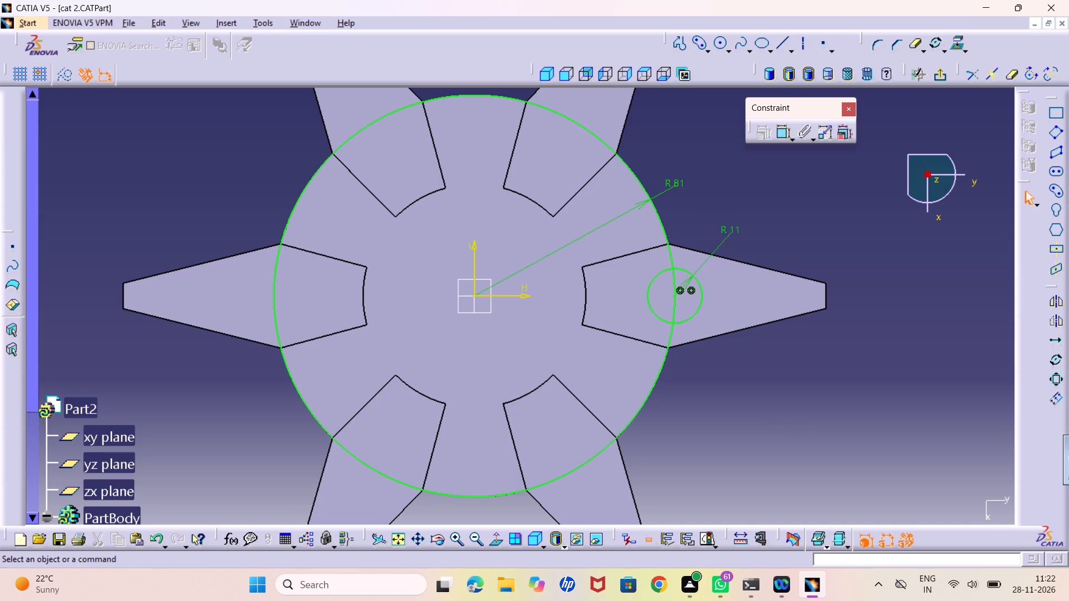
Rotate the 11 mm radius circle about the sketch origin in duplicate mode, with 5 instances at 60 degrees.
left_click(692, 319)
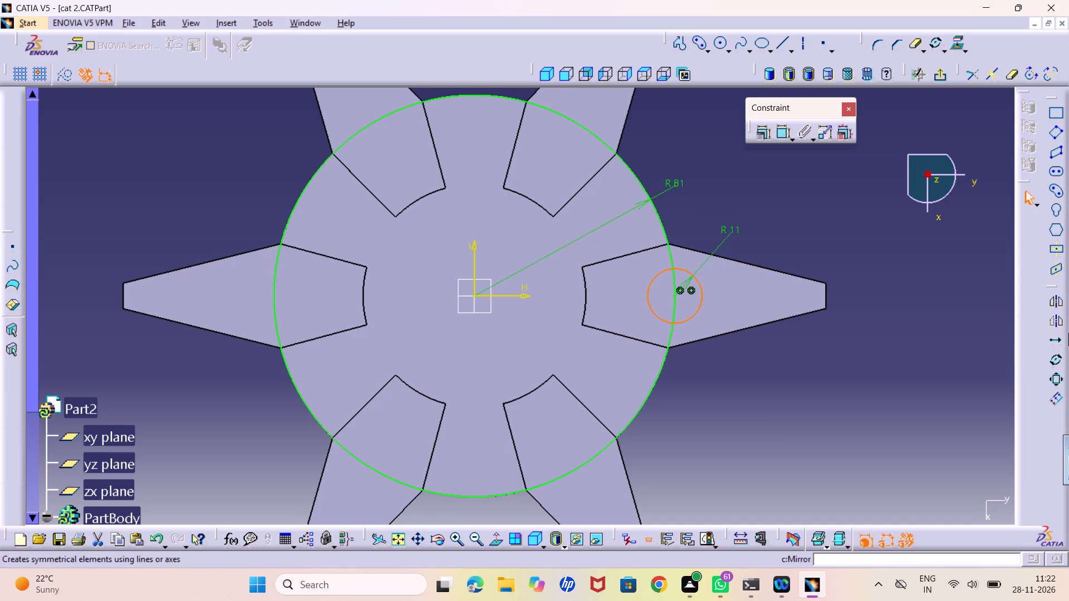
left_click(1052, 361)
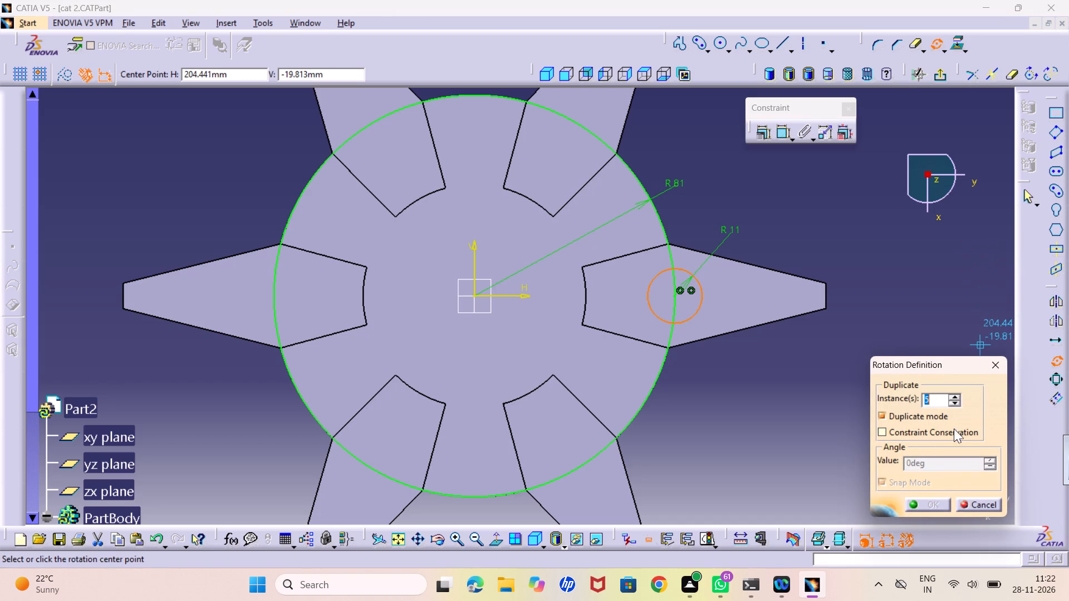
left_click(477, 298)
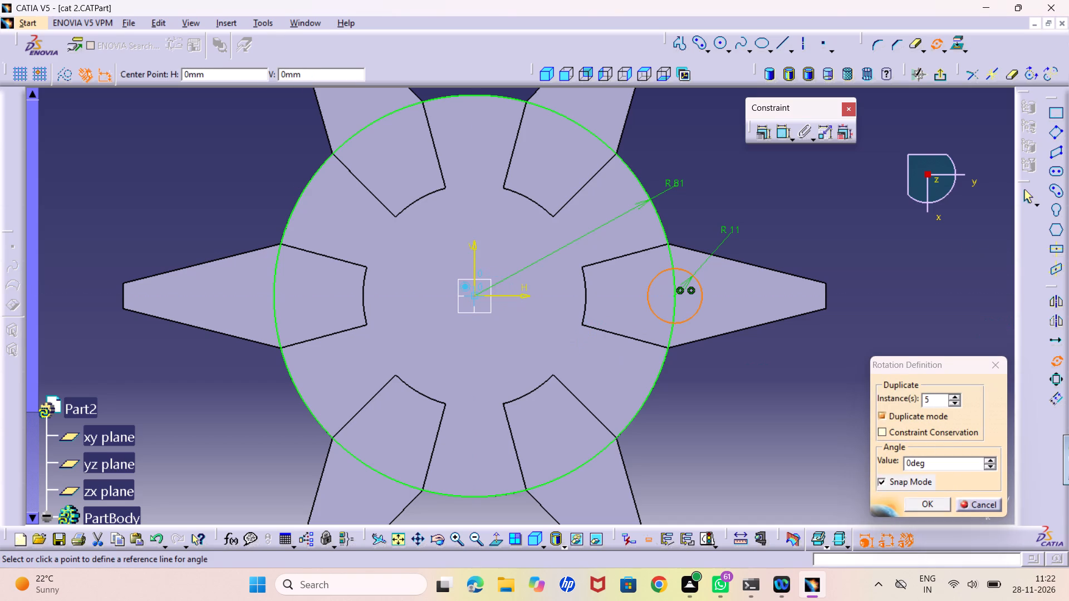
double_click(941, 466)
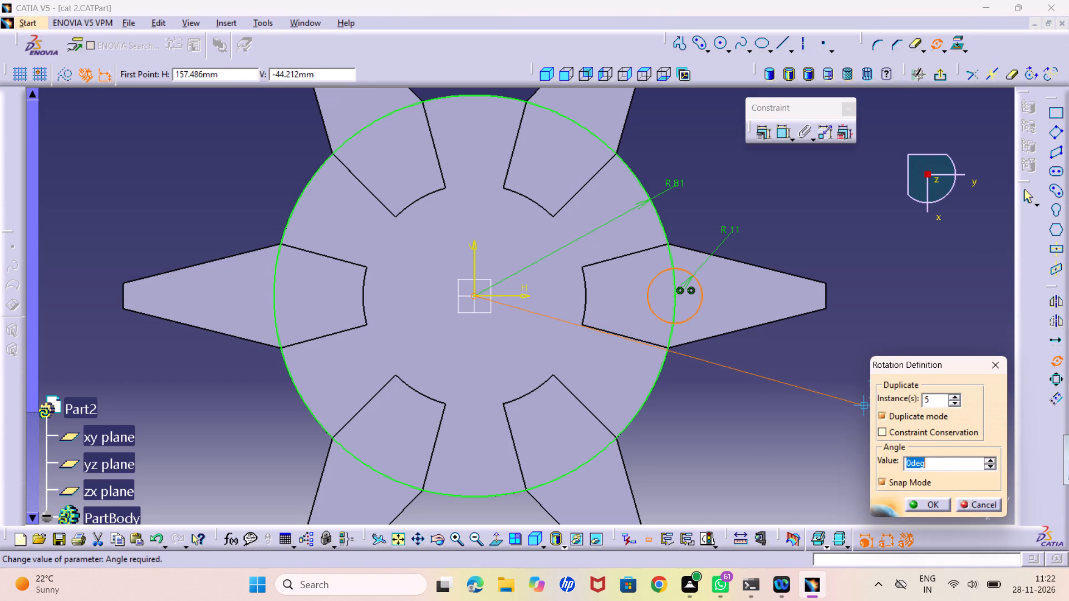
type("60")
left_click(676, 297)
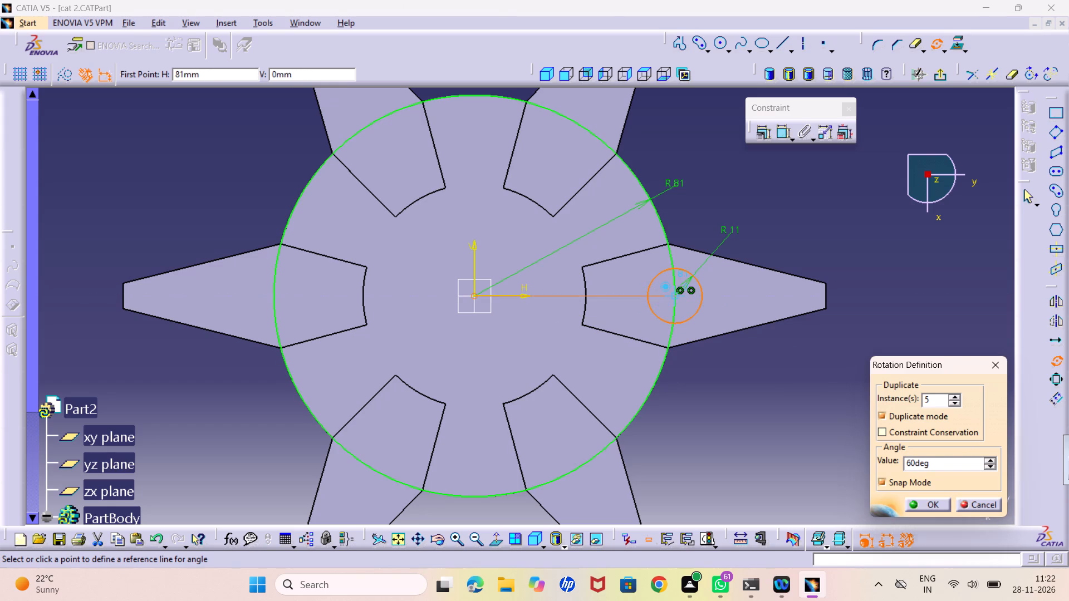
left_click(545, 168)
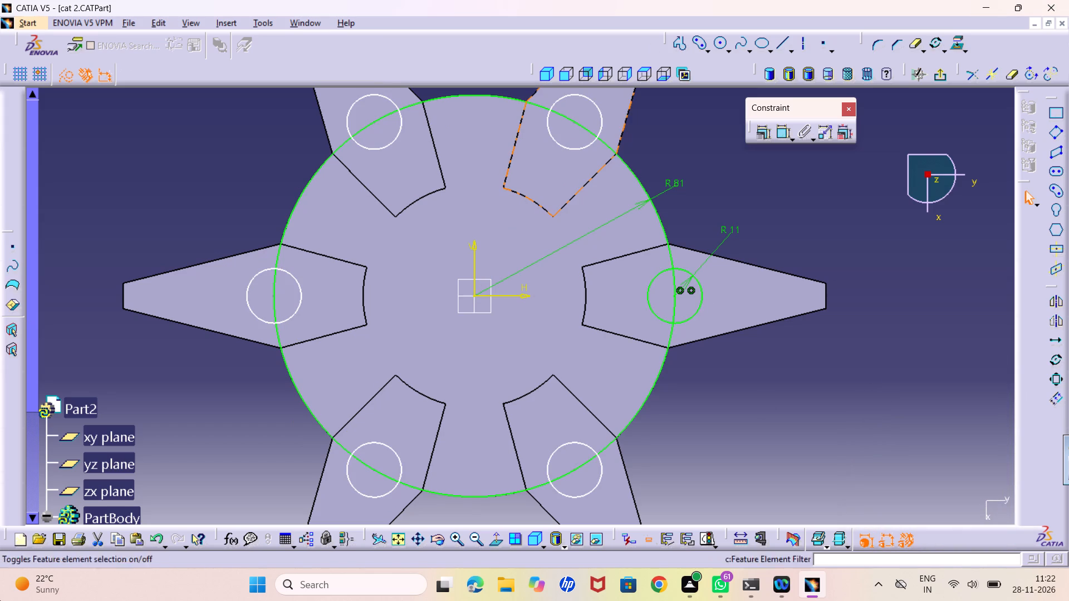
Delete the 81 mm radius guide circle from the sketch.
middle_click_drag(461, 331, 466, 363)
right_click(461, 331)
middle_click_drag(463, 322, 483, 368)
right_click(478, 357)
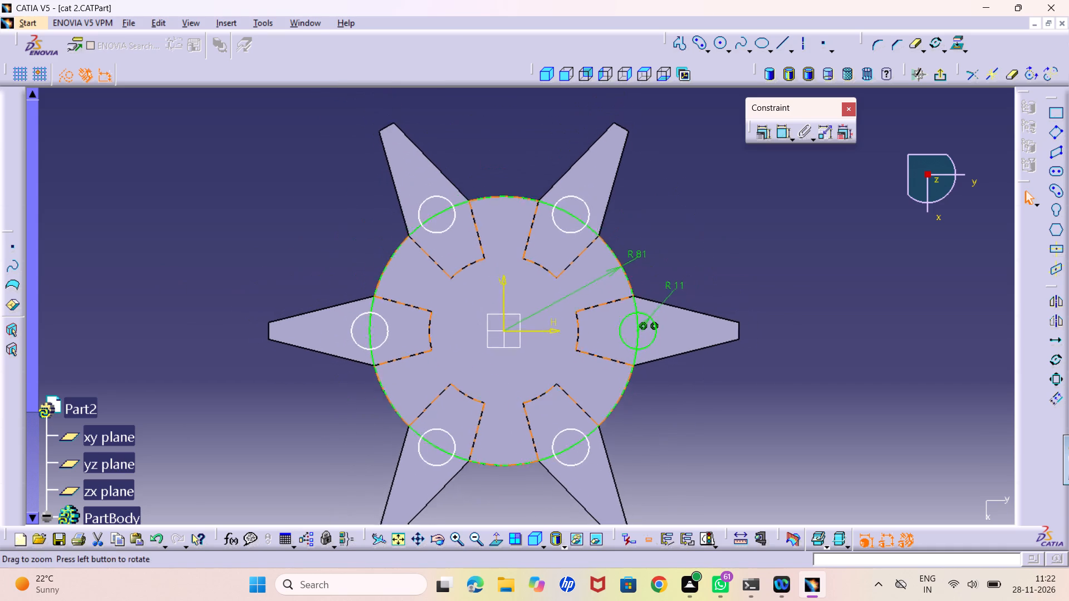
middle_click_drag(483, 368, 484, 368)
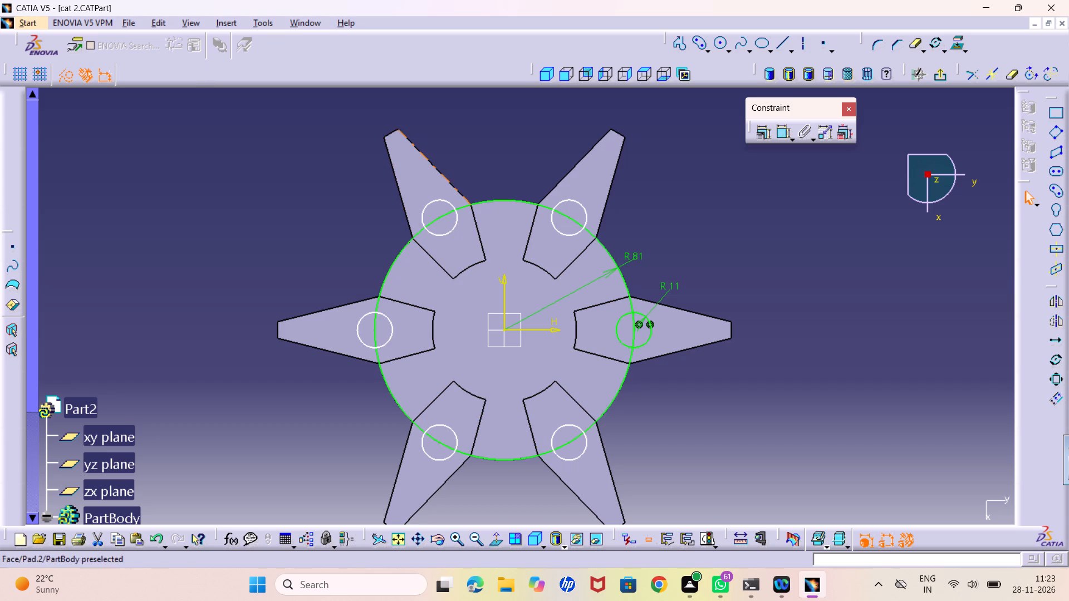
right_click(494, 198)
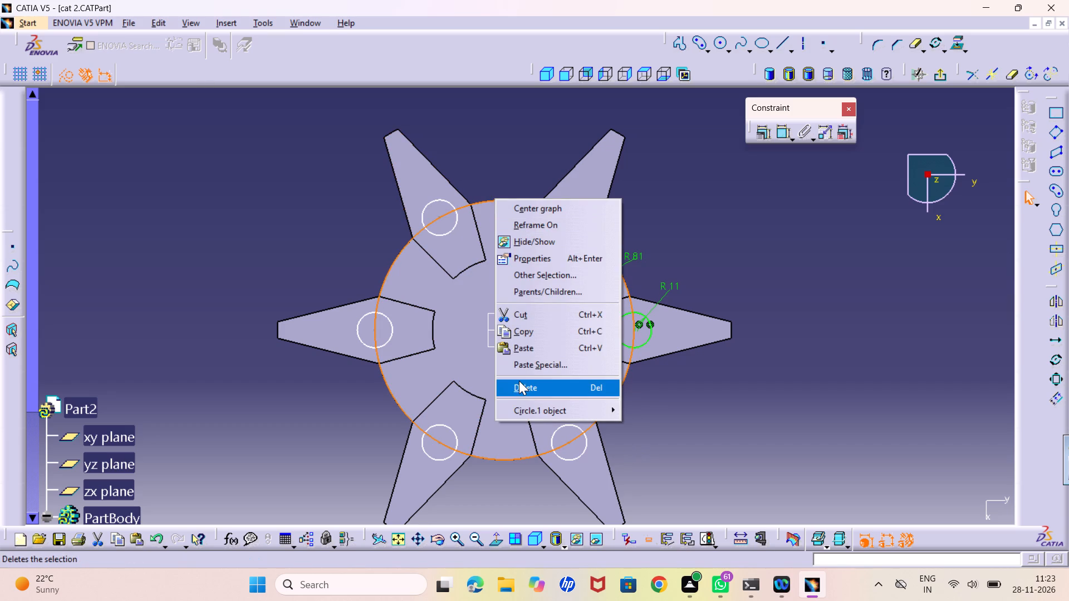
left_click(516, 386)
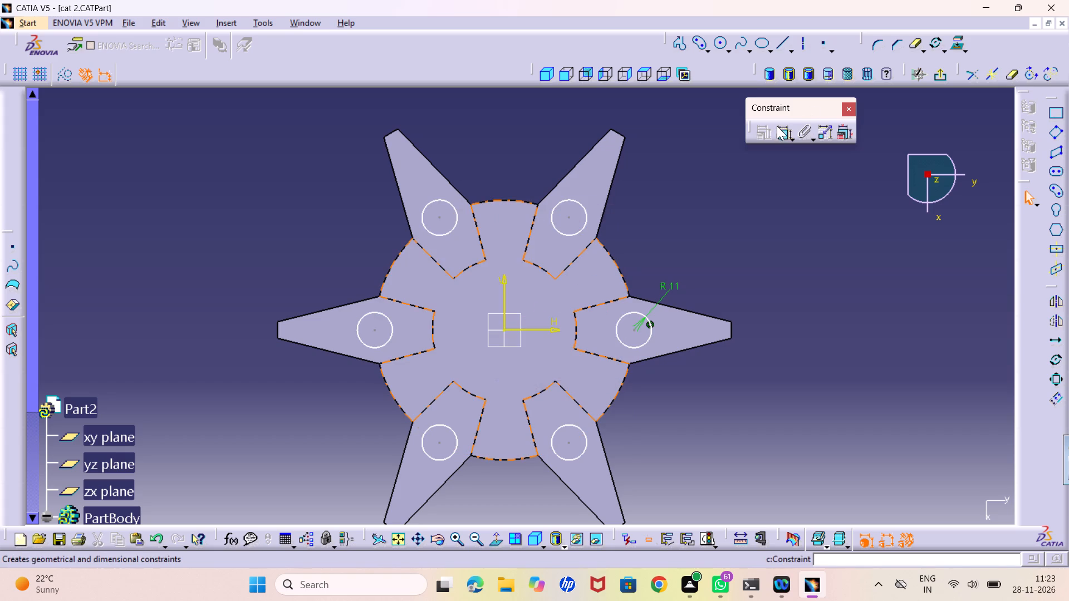
Dimension the distance from the sketch origin to the centre of the original 11 mm radius circle.
left_click(777, 133)
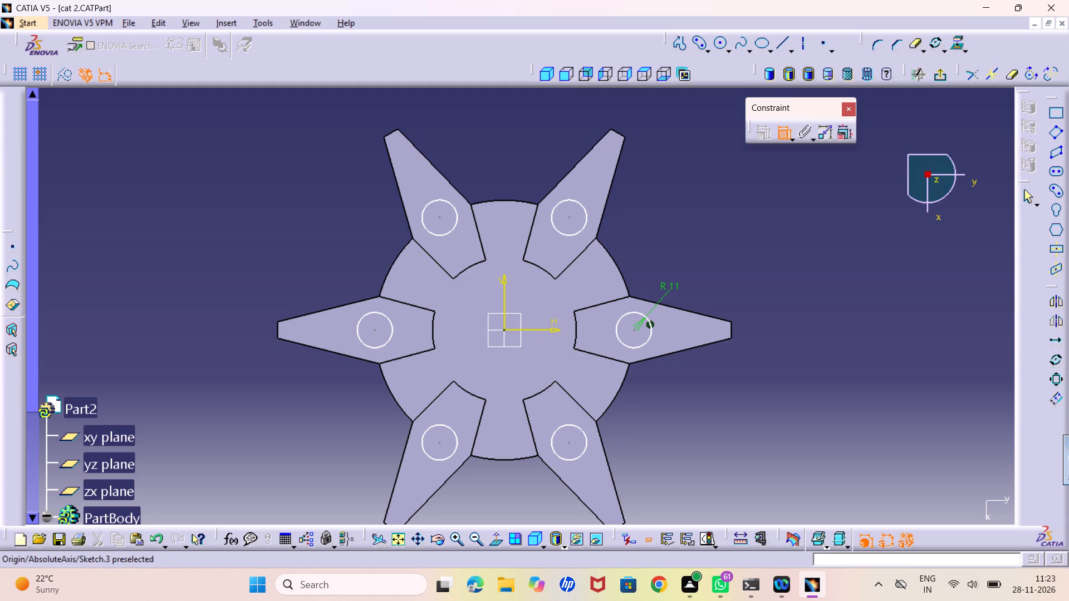
left_click(504, 333)
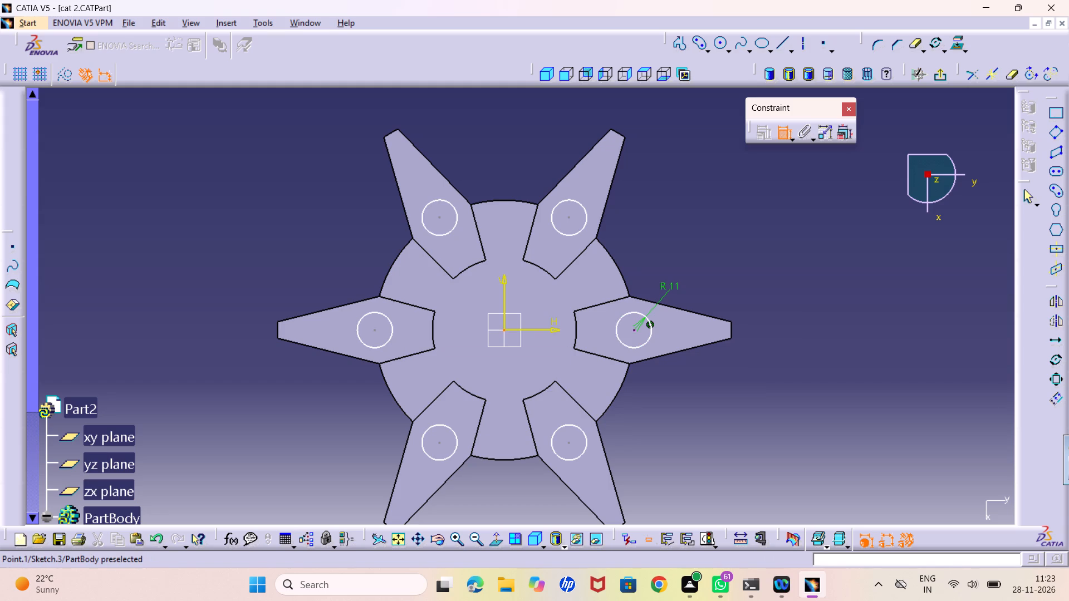
left_click(637, 332)
left_click(577, 117)
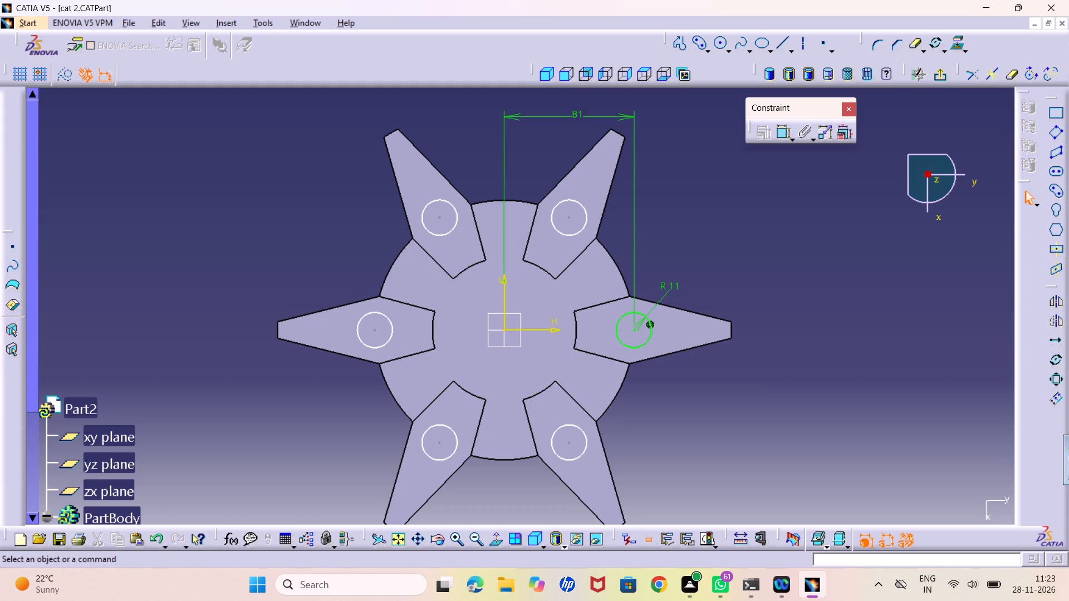
Examine the six small circles' placement on the blades at different zoom levels.
middle_click_drag(686, 420, 689, 441)
right_click(686, 420)
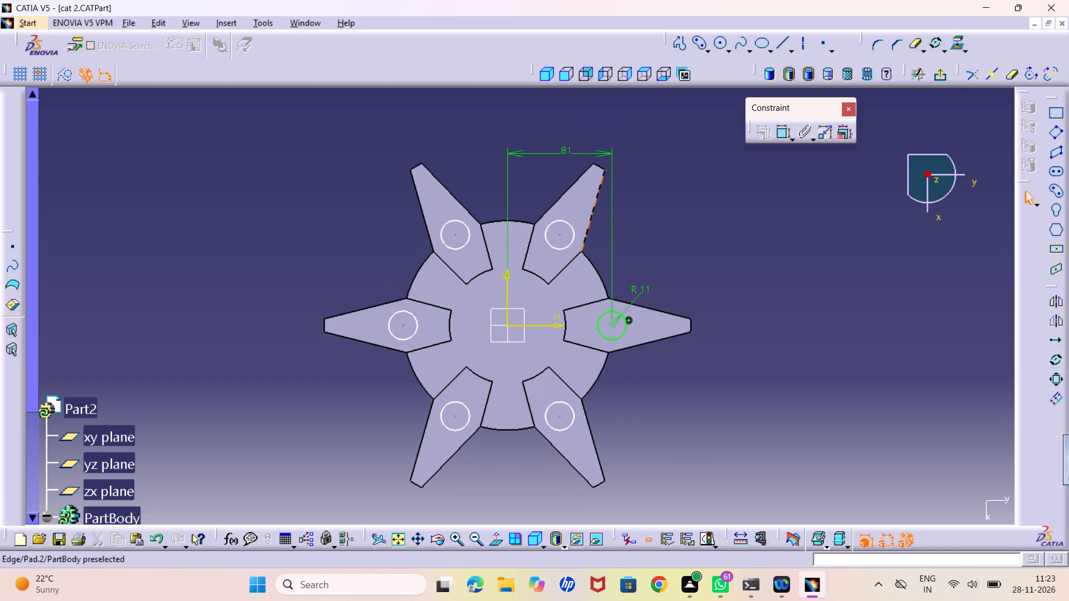
middle_click_drag(679, 232, 694, 222)
right_click(679, 232)
middle_click_drag(693, 222, 711, 226)
right_click(705, 223)
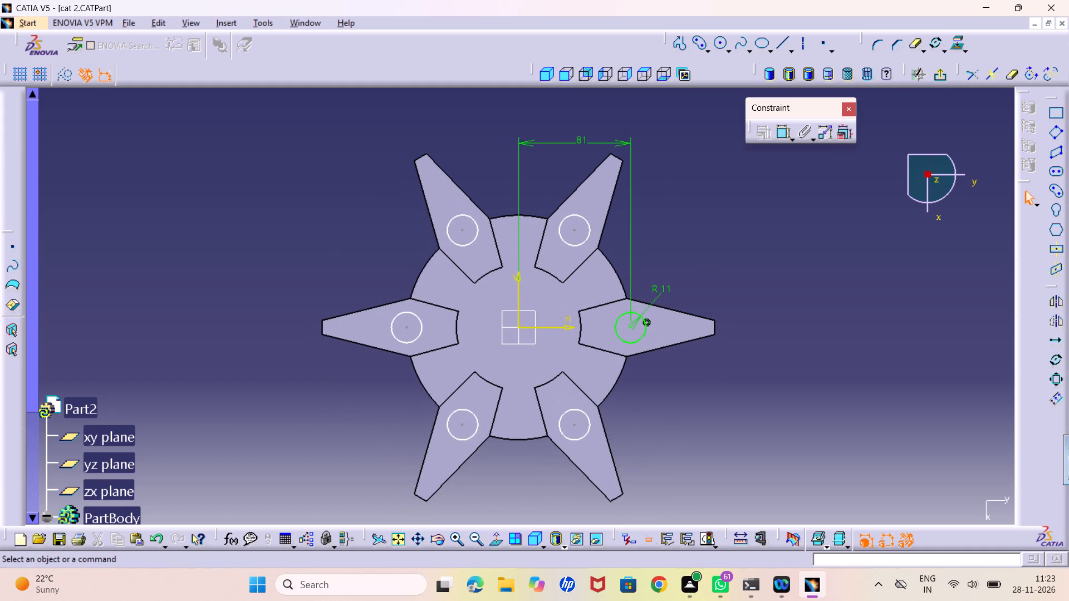
middle_click_drag(711, 226, 711, 233)
middle_click_drag(700, 260, 704, 265)
right_click(700, 260)
middle_click_drag(661, 432, 656, 406)
right_click(660, 432)
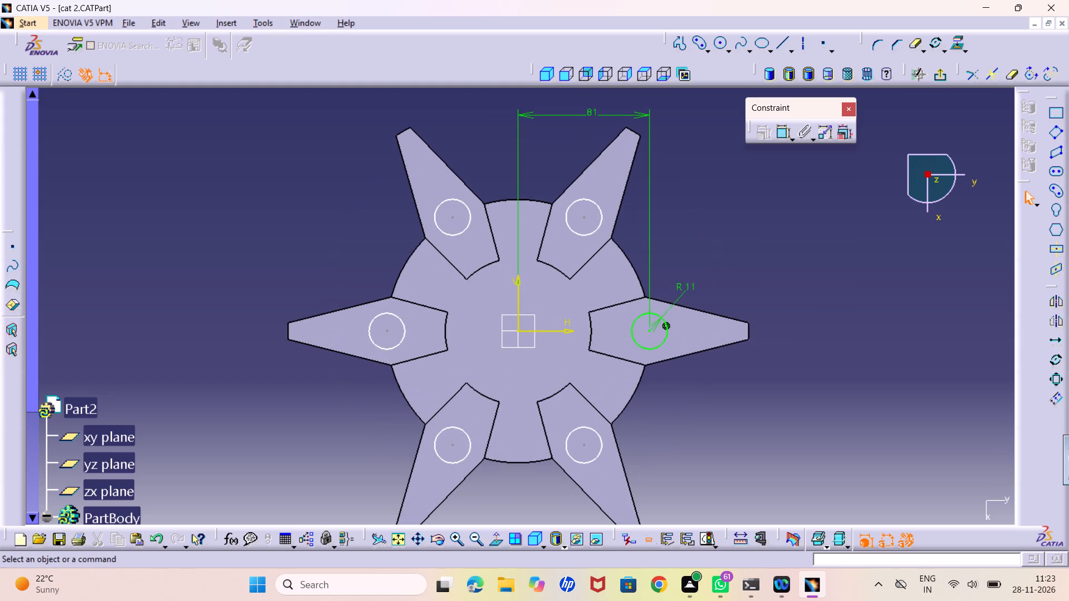
middle_click_drag(728, 431, 723, 427)
right_click(715, 420)
middle_click_drag(681, 386, 692, 397)
right_click(681, 386)
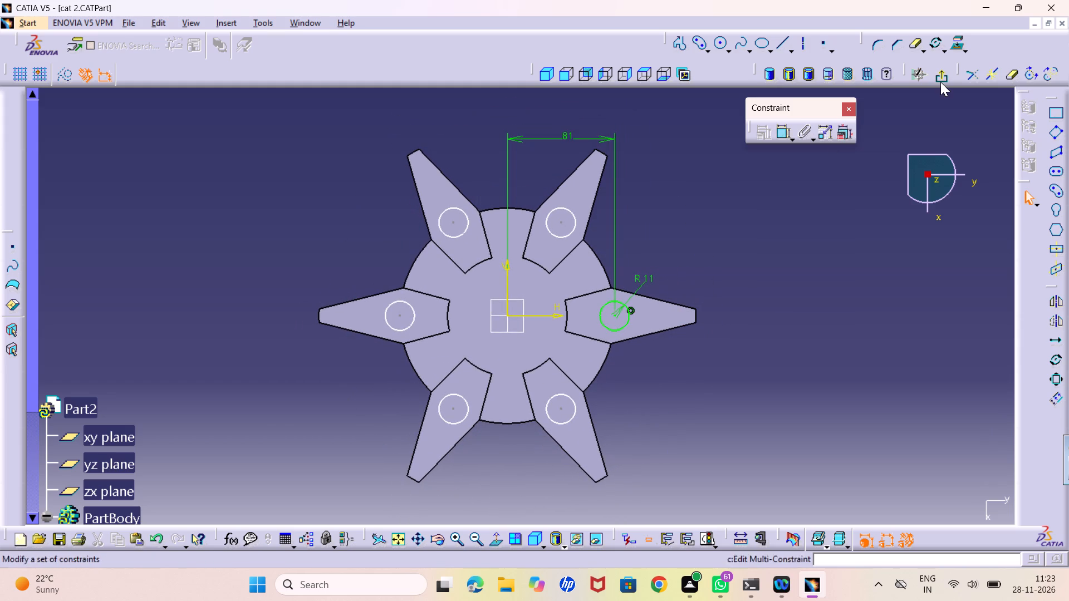
Leave the sketch and pocket its six 11 mm radius circles 15 mm deep with mirrored extent.
left_click(940, 82)
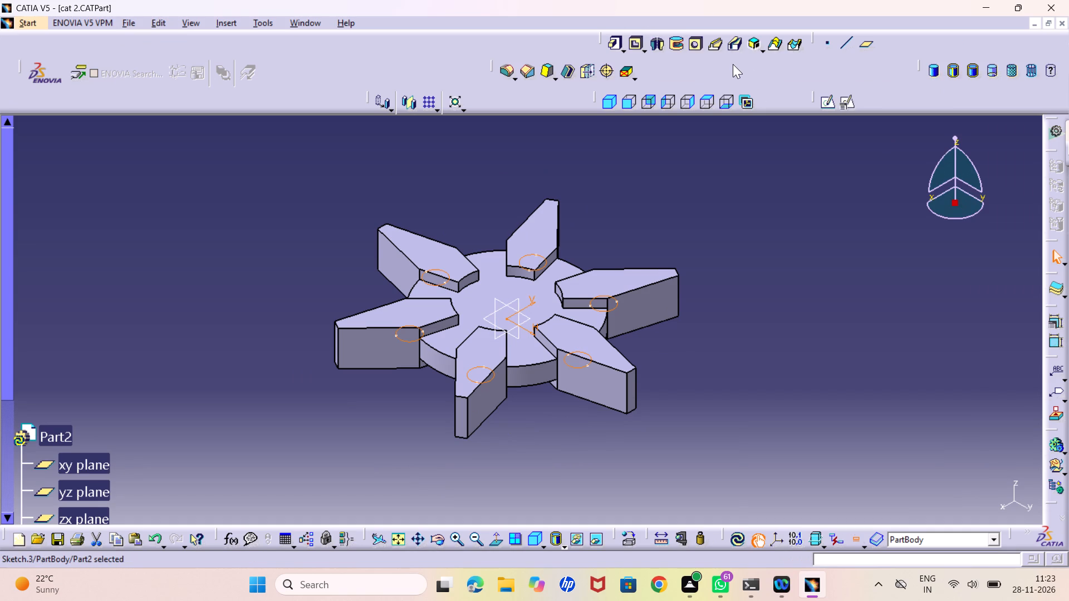
left_click(631, 43)
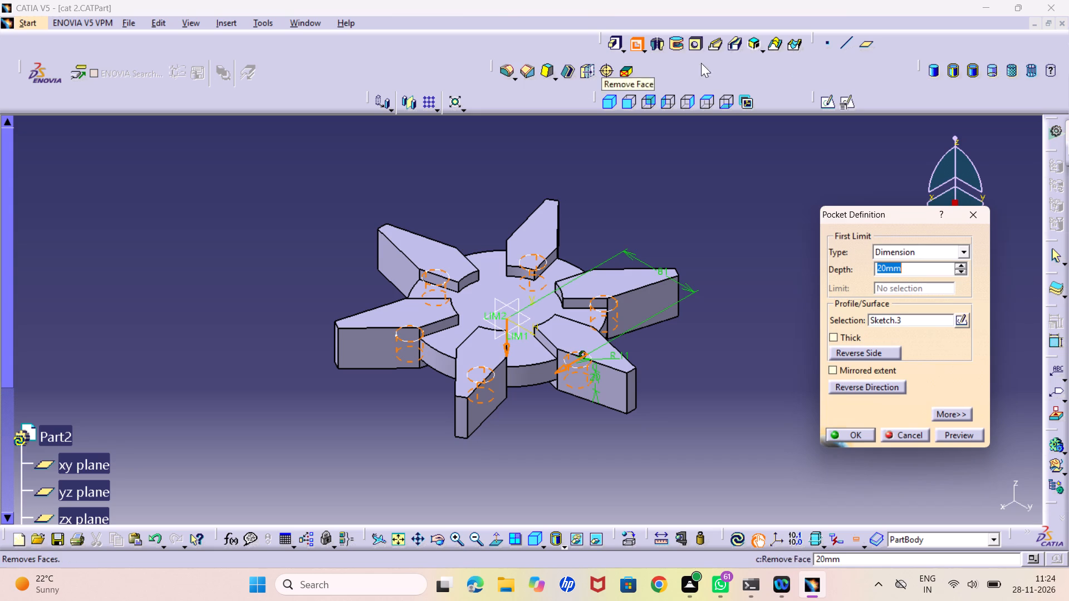
left_click(837, 374)
double_click(911, 273)
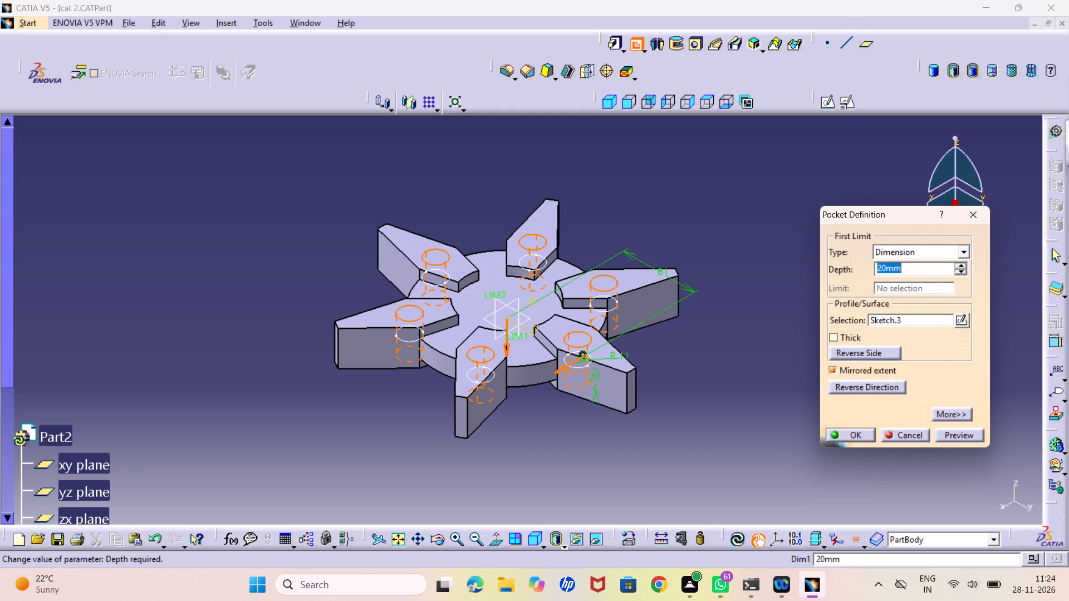
type("15")
key("Return")
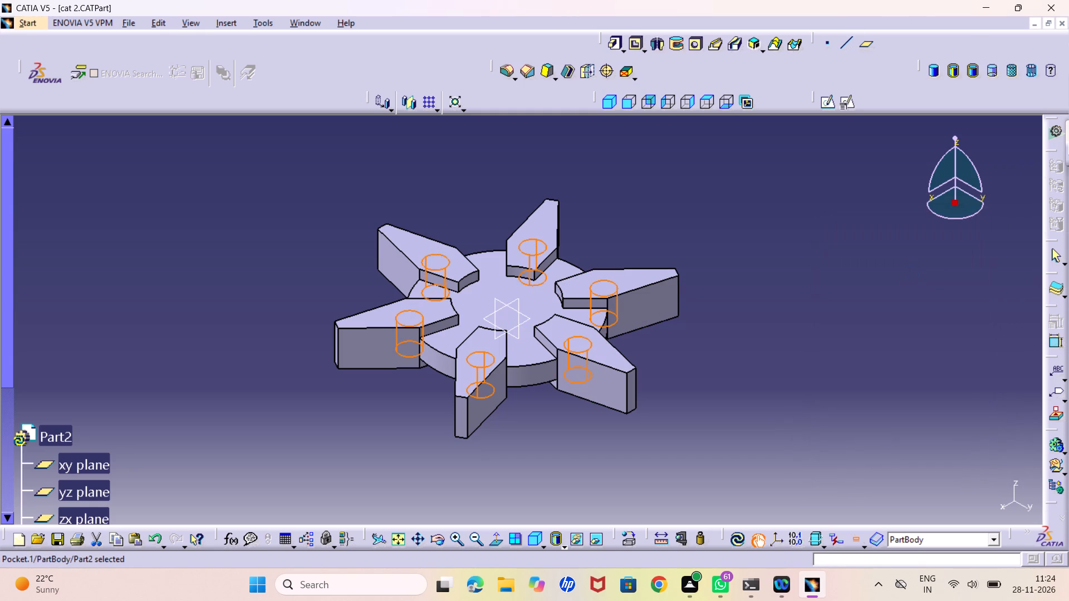
left_click(733, 398)
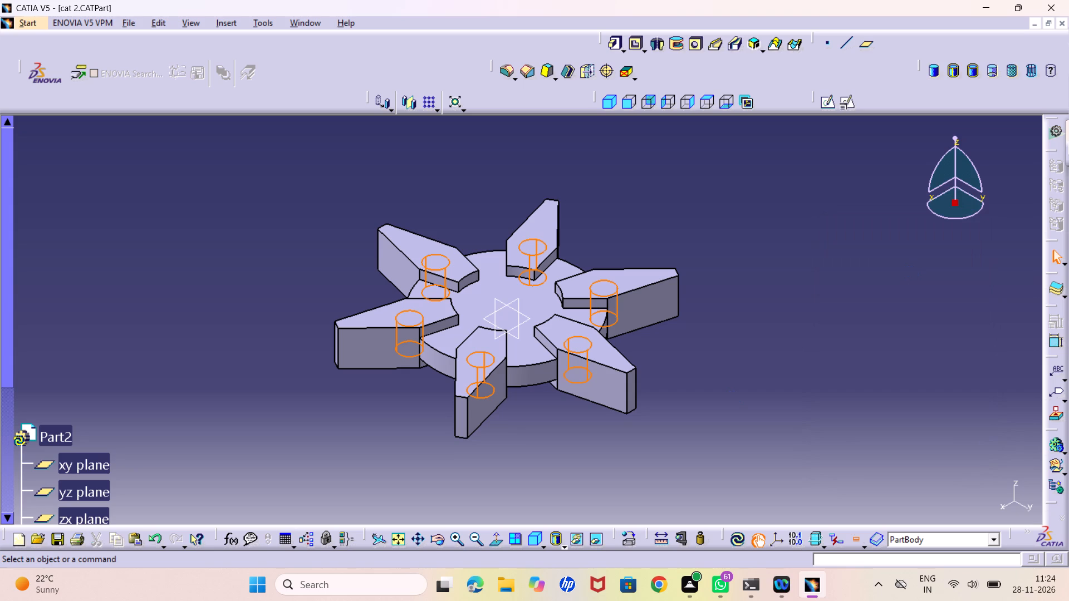
Set the depth of the six-hole pocket to 20 mm, keeping the mirrored extent.
scroll(151, 410, "down", 4)
scroll(100, 453, "down", 4)
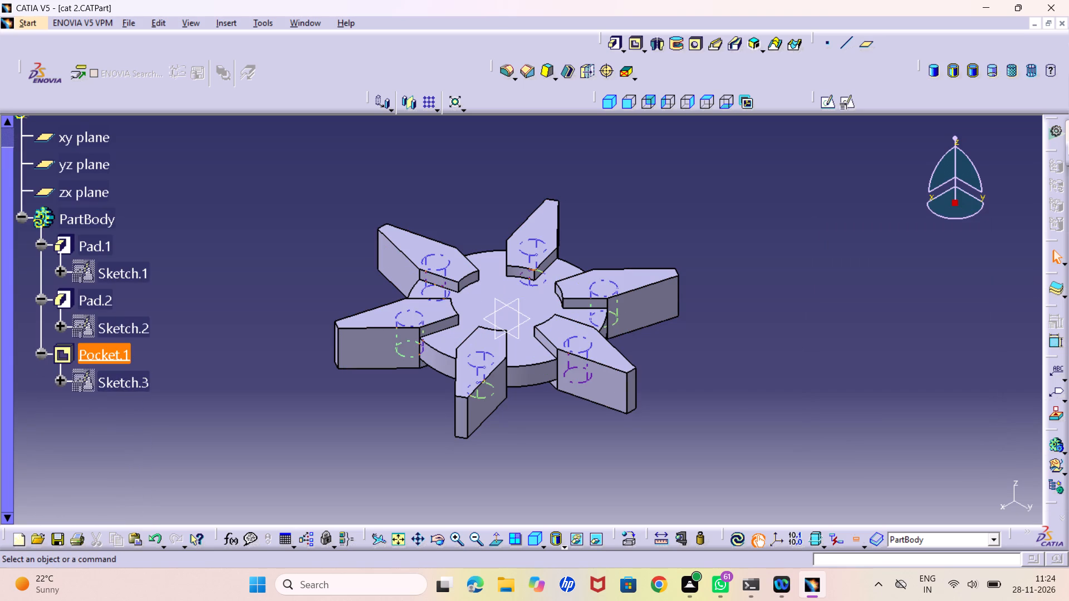
double_click(82, 350)
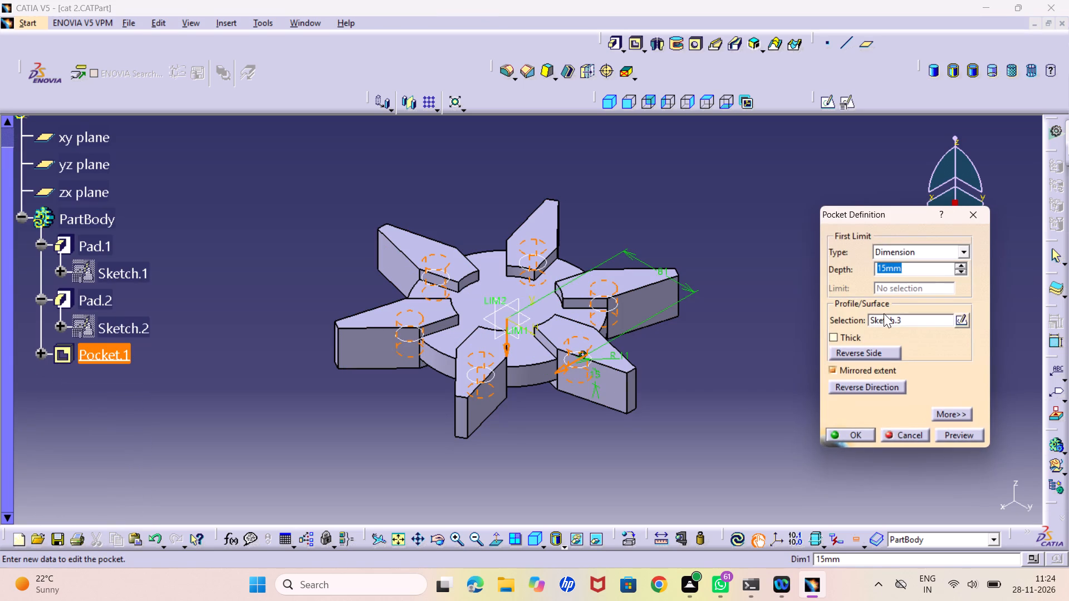
type("20")
left_click(760, 457)
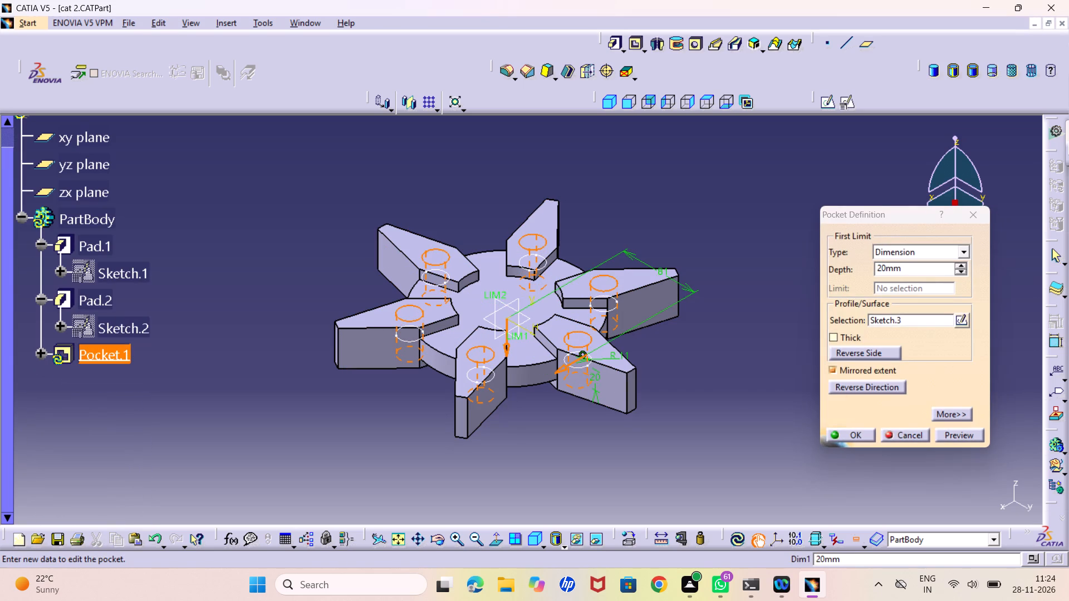
left_click(959, 435)
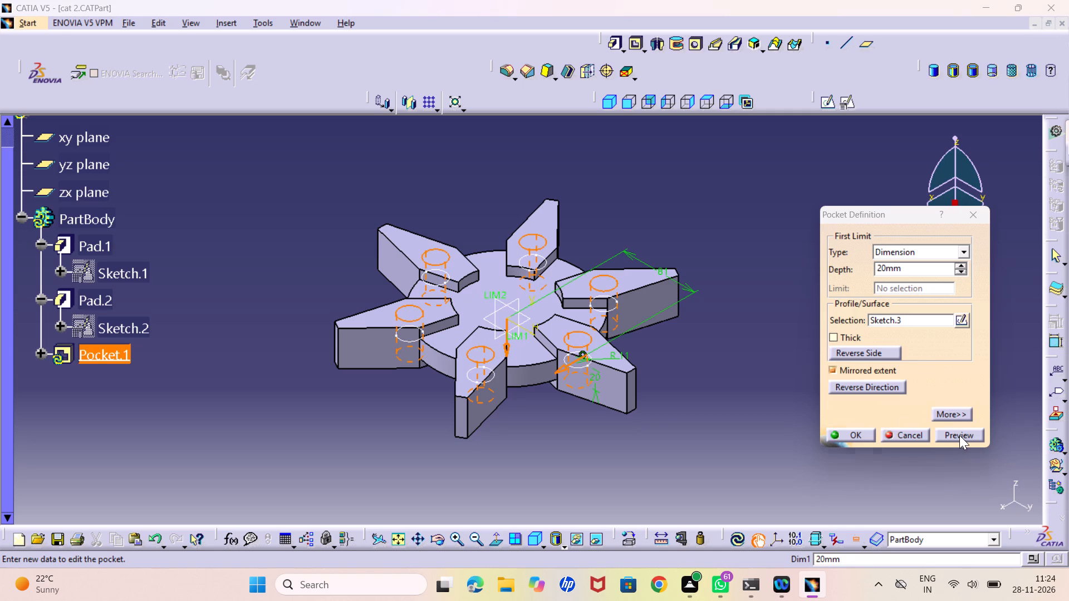
left_click(861, 437)
left_click(704, 435)
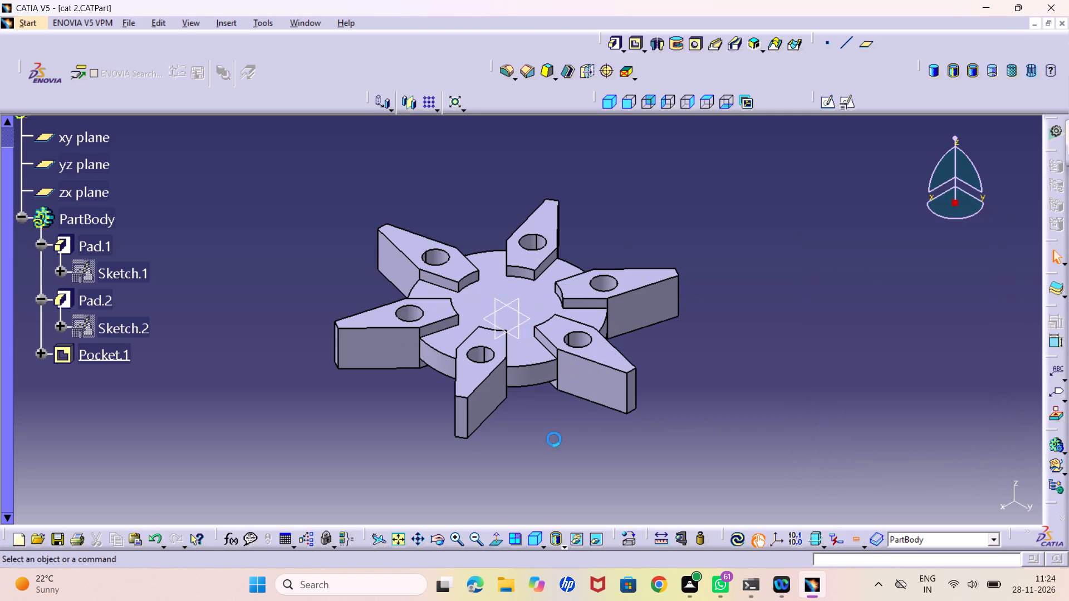
Create a positioned sketch on the xy plane with its V direction reversed and its axes swapped.
middle_click_drag(537, 447, 500, 404)
right_click_drag(537, 447, 500, 404)
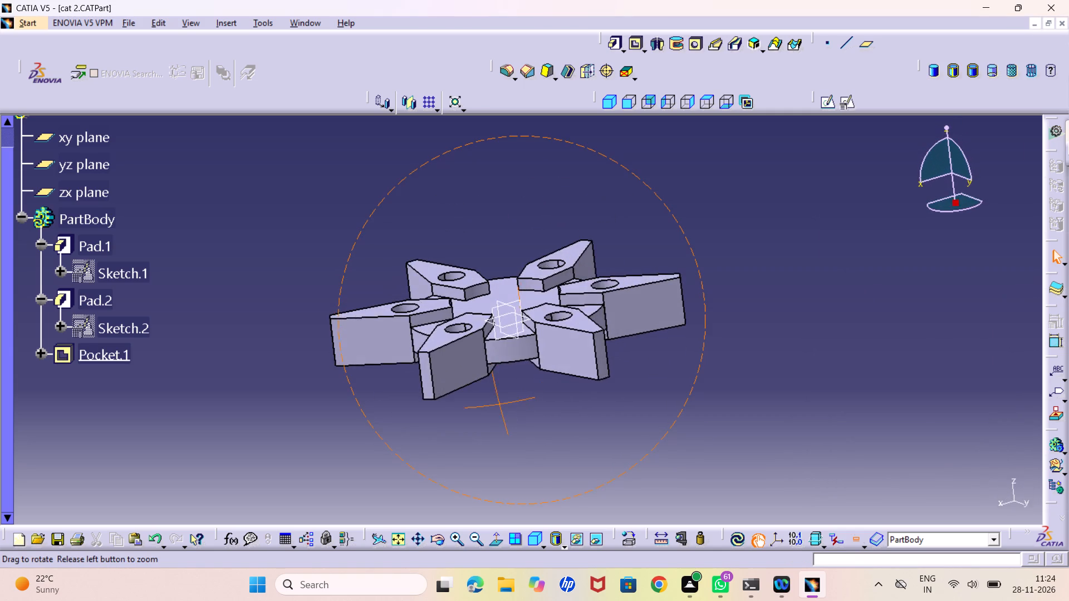
right_click_drag(500, 404, 493, 397)
middle_click_drag(500, 404, 493, 397)
left_click(610, 99)
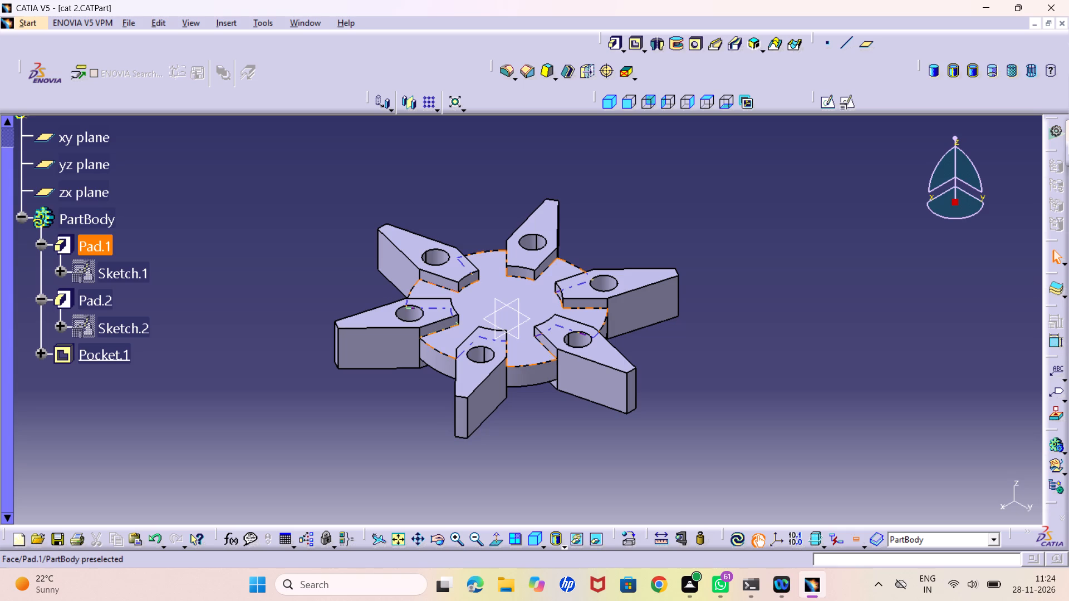
left_click(526, 321)
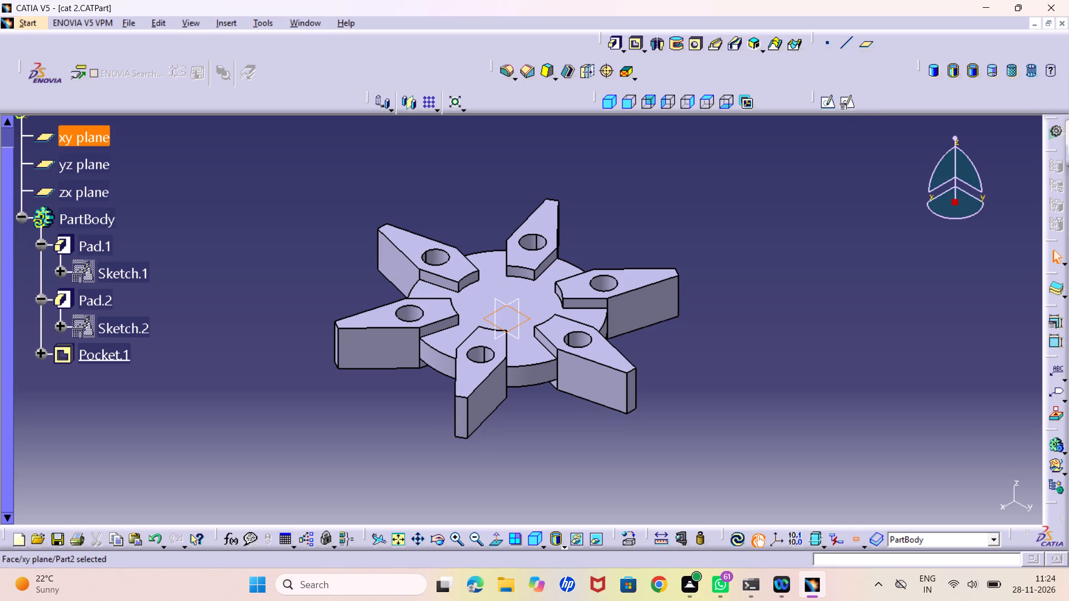
left_click(839, 110)
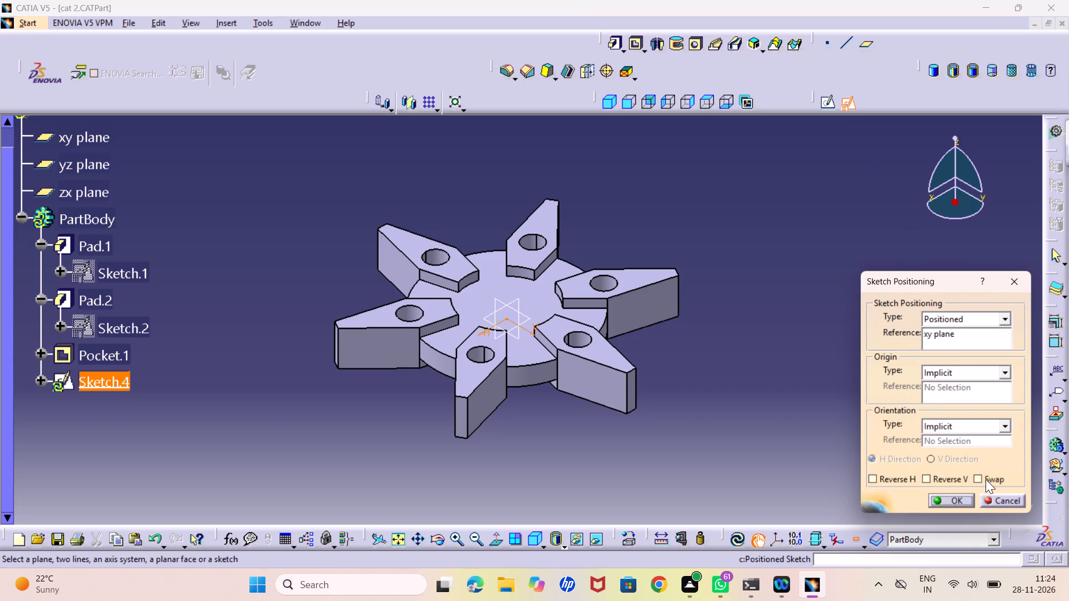
left_click(987, 477)
left_click(926, 476)
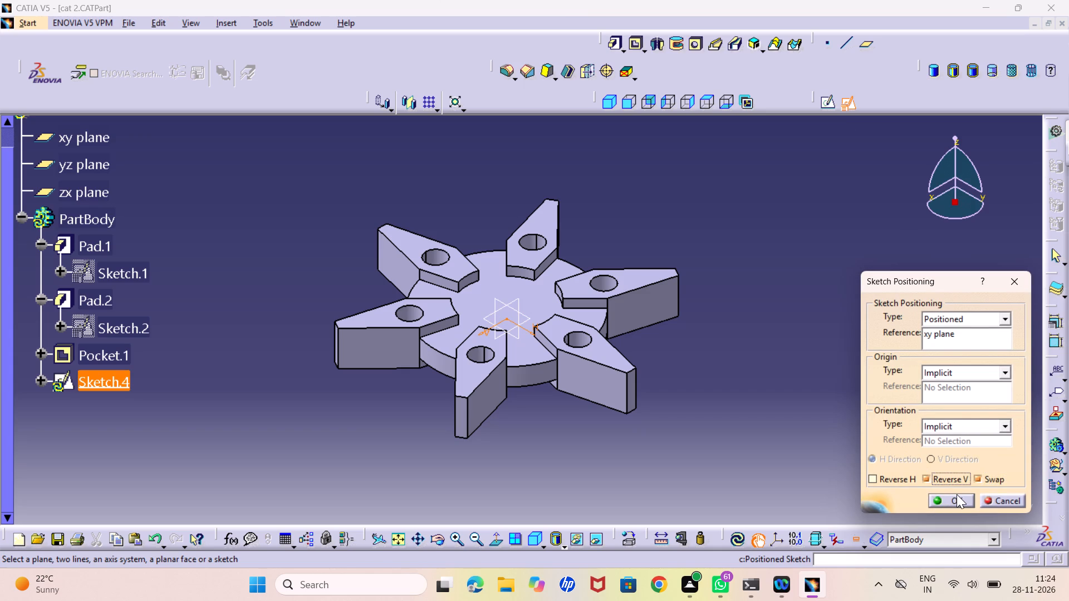
left_click(957, 494)
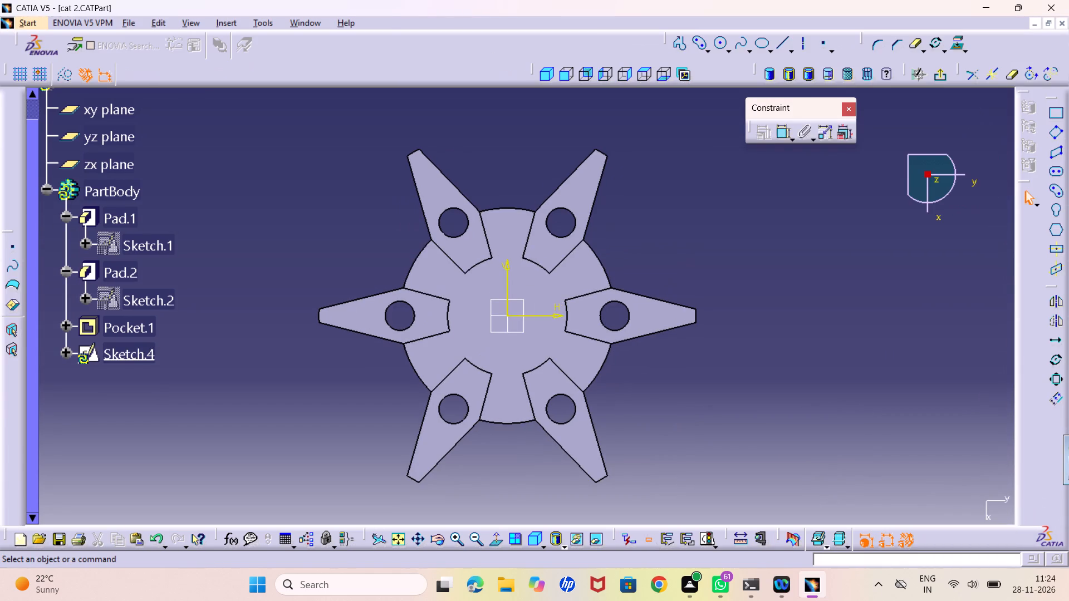
Sketch a circle about 36 mm in radius centred on the sketch origin.
middle_click_drag(687, 360, 698, 377)
right_click(687, 360)
middle_click_drag(662, 383, 727, 424)
right_click(727, 424)
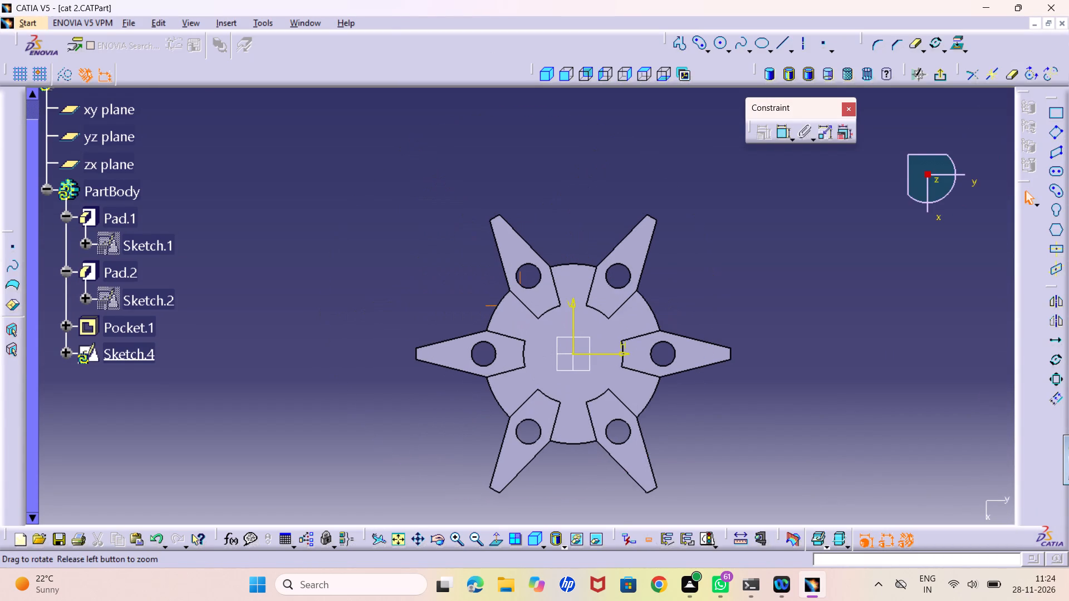
middle_click_drag(727, 424, 728, 417)
middle_click_drag(727, 442, 696, 396)
right_click(696, 401)
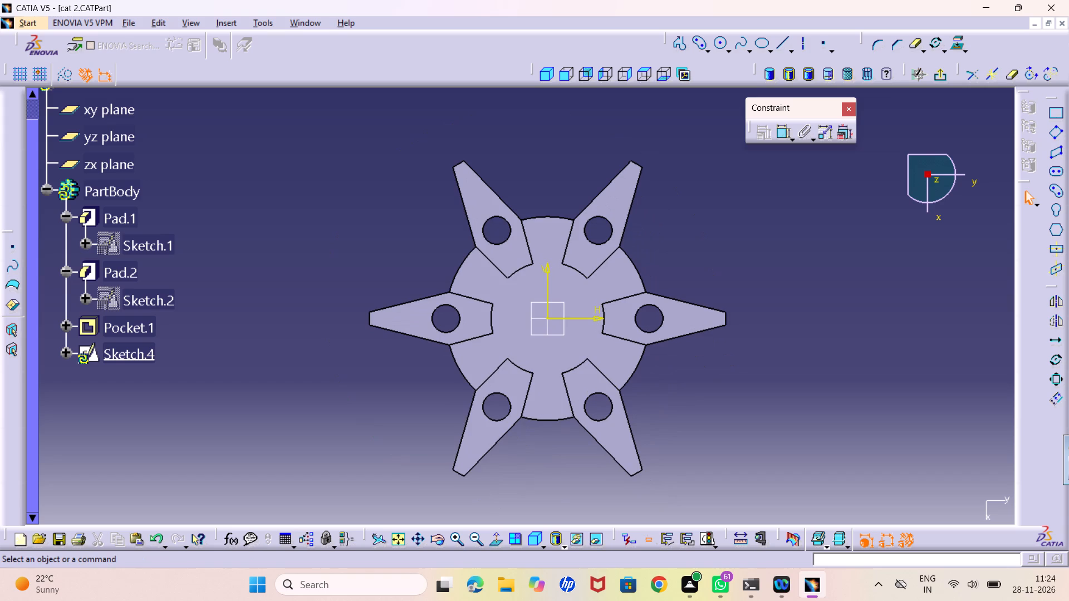
middle_click_drag(700, 406, 657, 389)
right_click(657, 406)
middle_click_drag(658, 422, 658, 409)
right_click(658, 409)
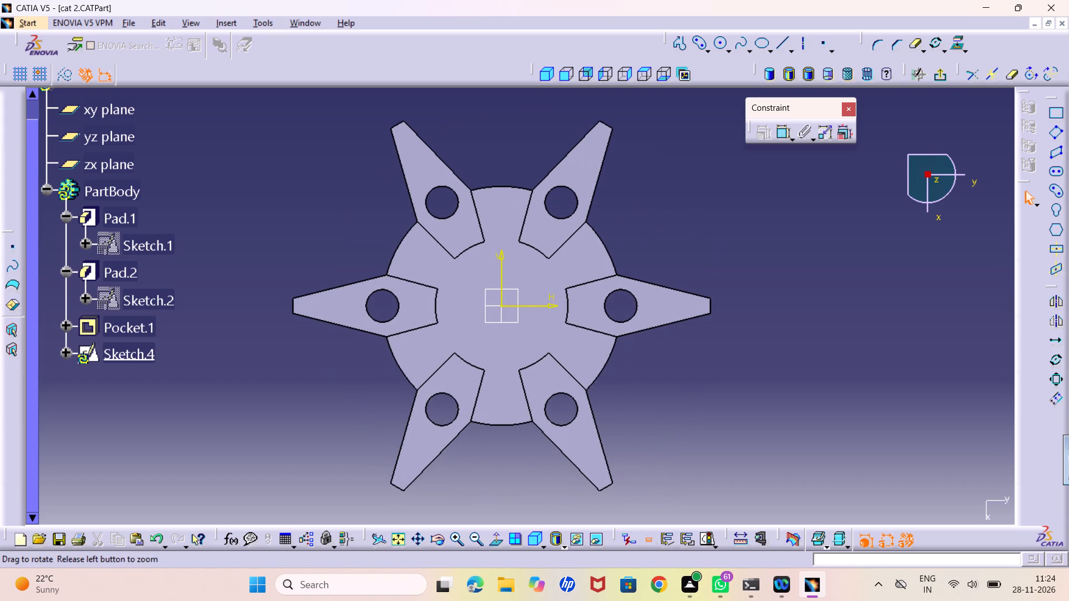
middle_click_drag(658, 409, 657, 402)
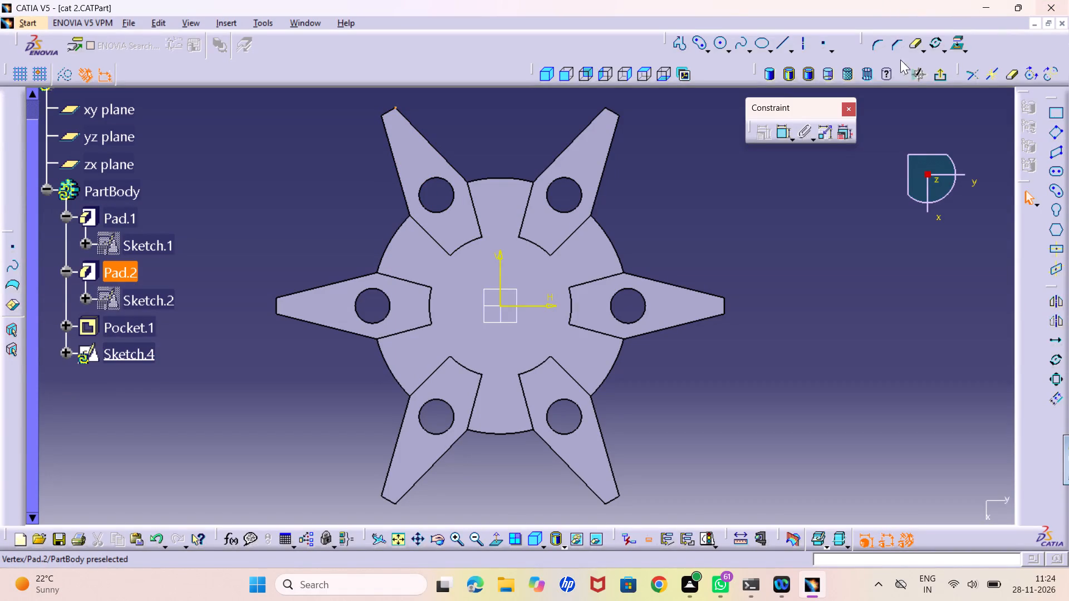
left_click(715, 44)
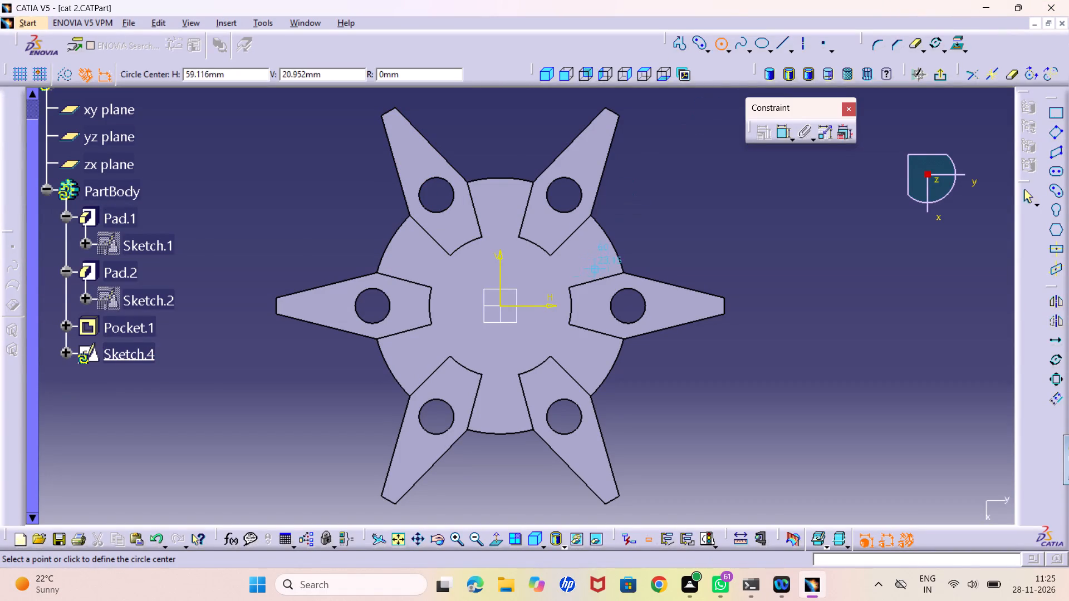
left_click(499, 308)
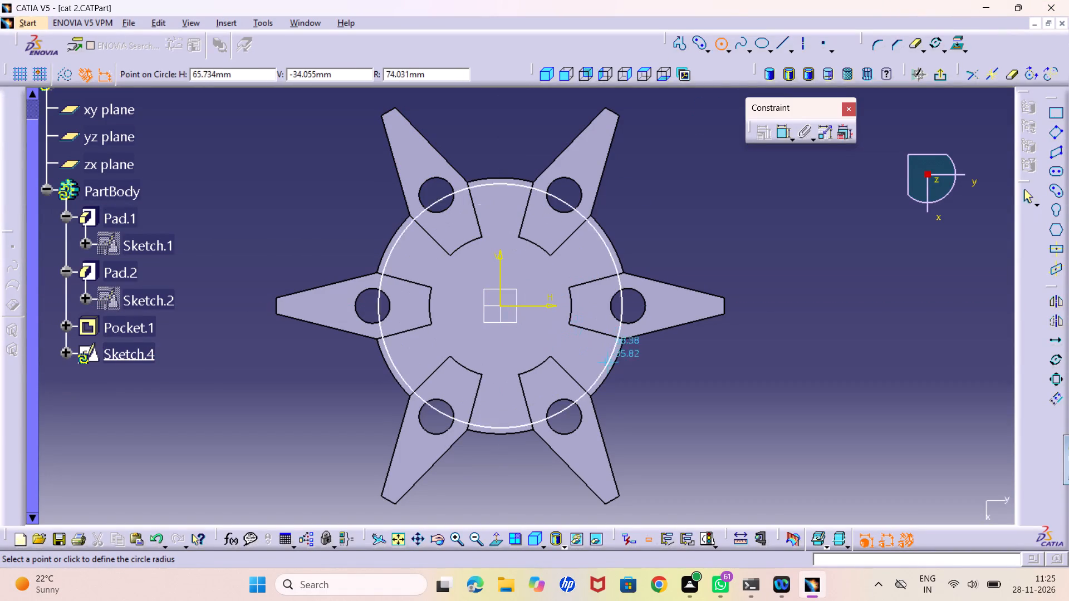
left_click(549, 336)
Dimension the central circle's radius and set it to 33 mm.
left_click(779, 133)
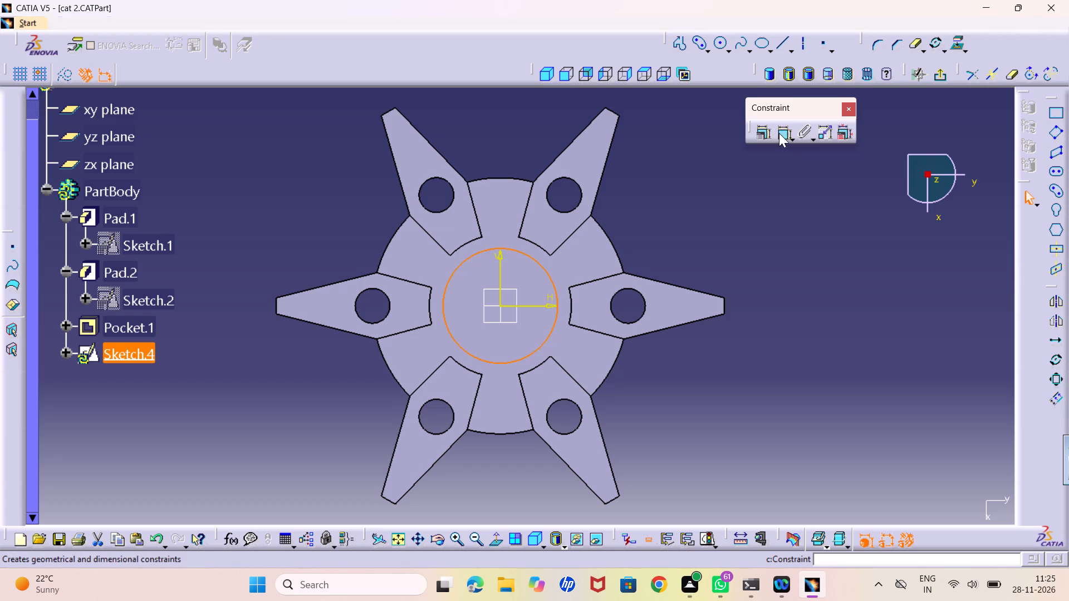
left_click(655, 199)
double_click(653, 190)
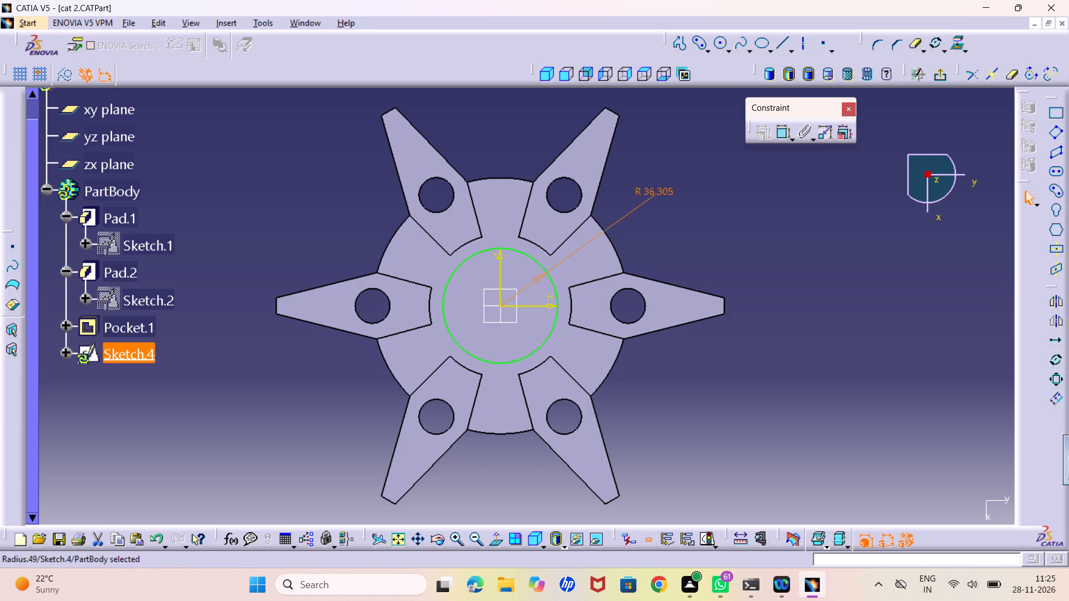
key("3")
key("Return")
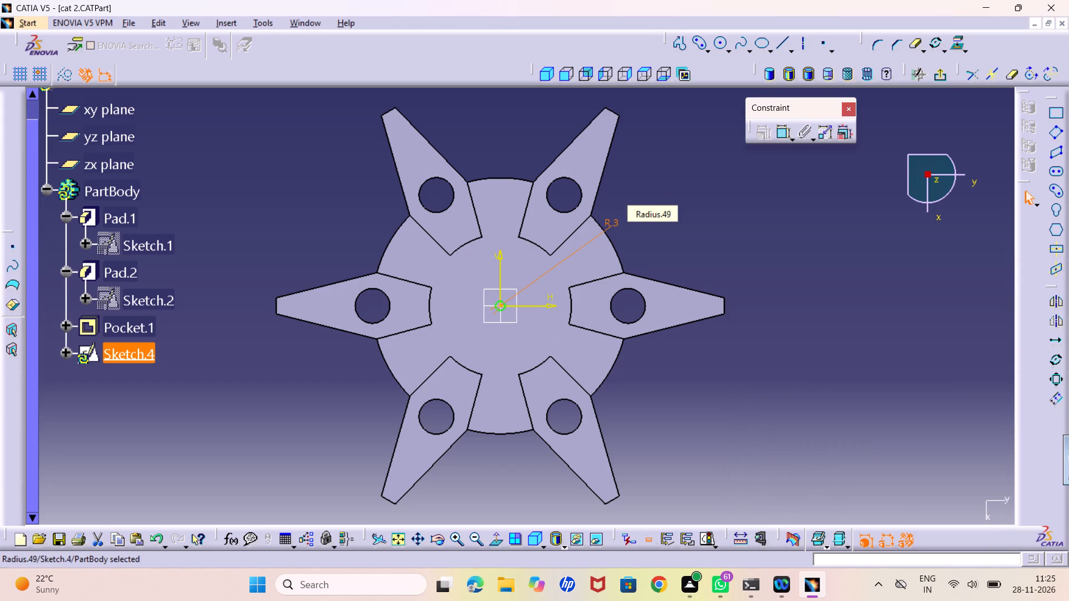
double_click(618, 216)
type("33")
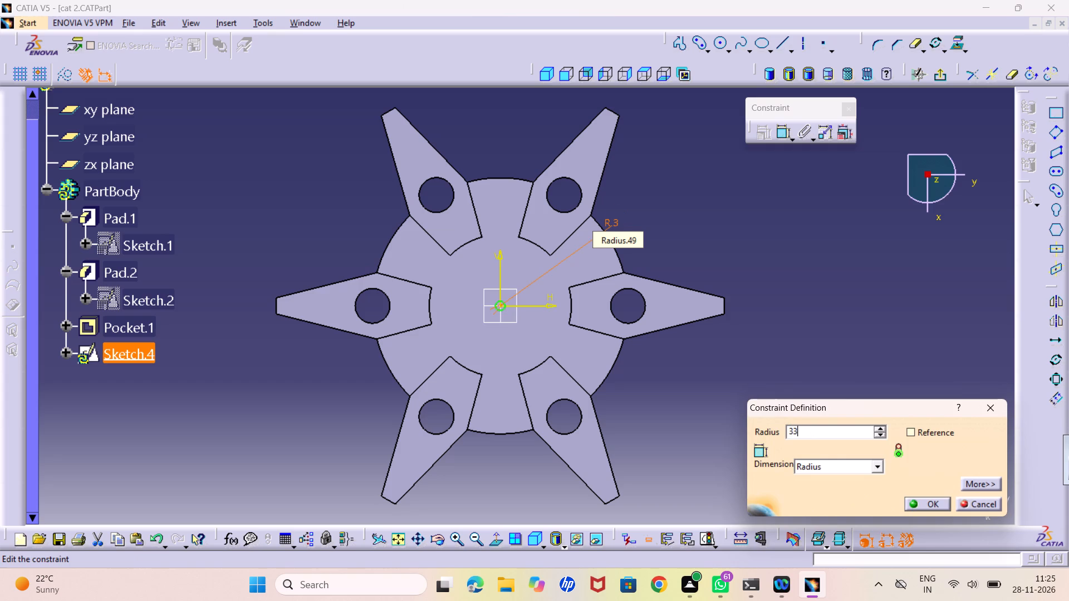
key("Return")
left_click(789, 434)
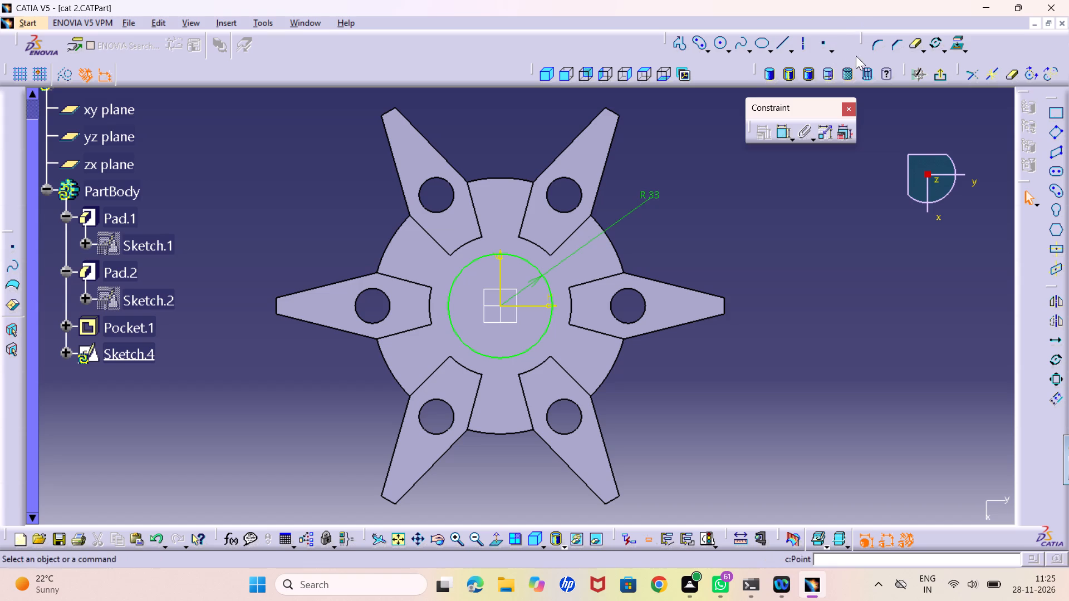
Leave the sketch and pocket the central 33 mm radius circle 15 mm deep with mirrored extent.
left_click(947, 76)
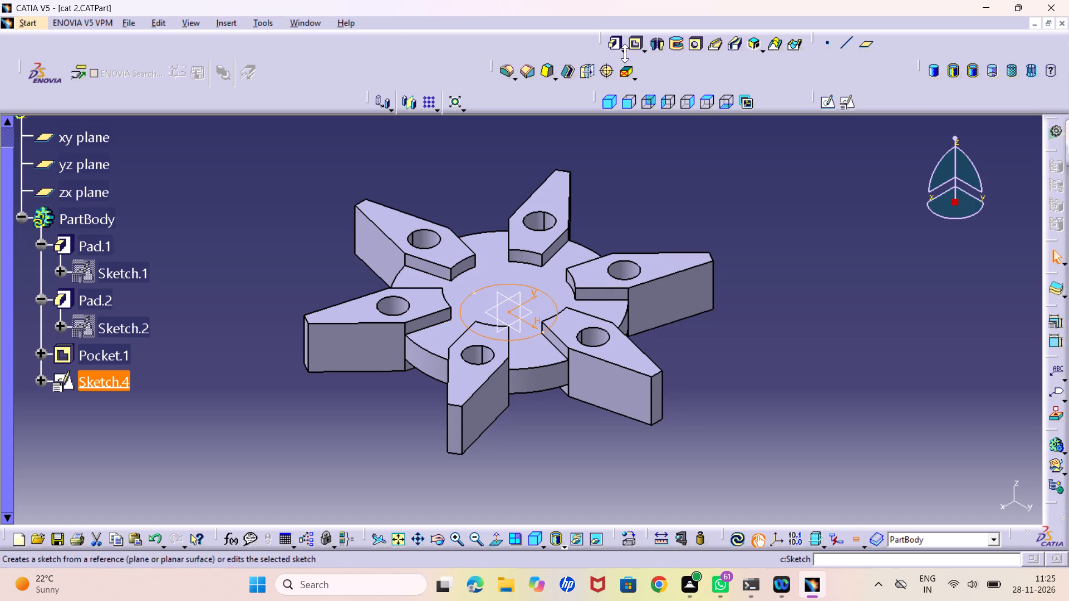
left_click(635, 42)
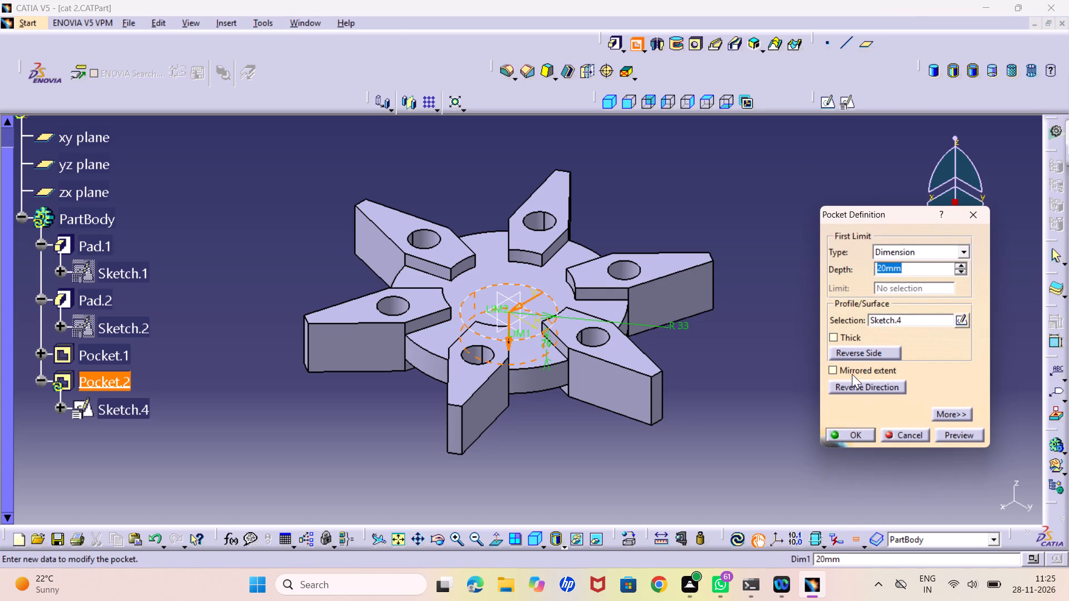
left_click(844, 372)
double_click(903, 266)
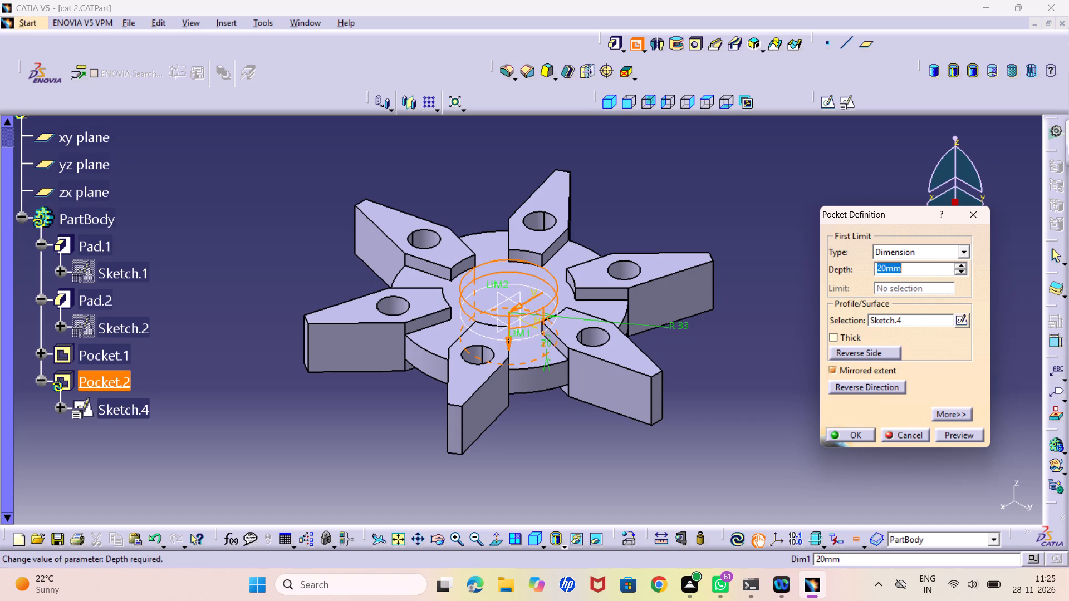
type("15")
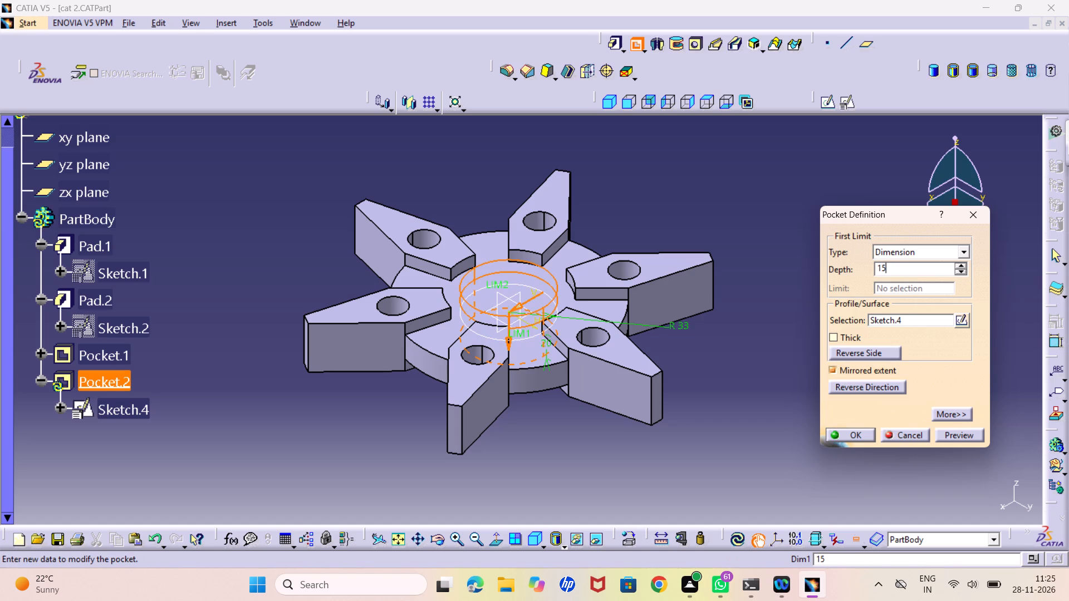
left_click(942, 436)
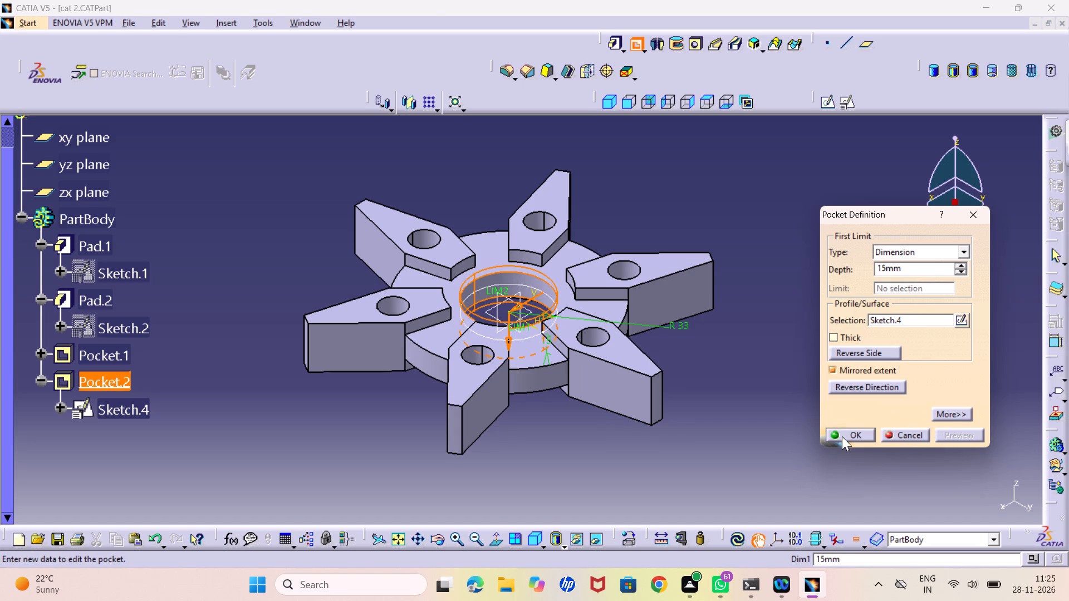
left_click(842, 436)
left_click(768, 482)
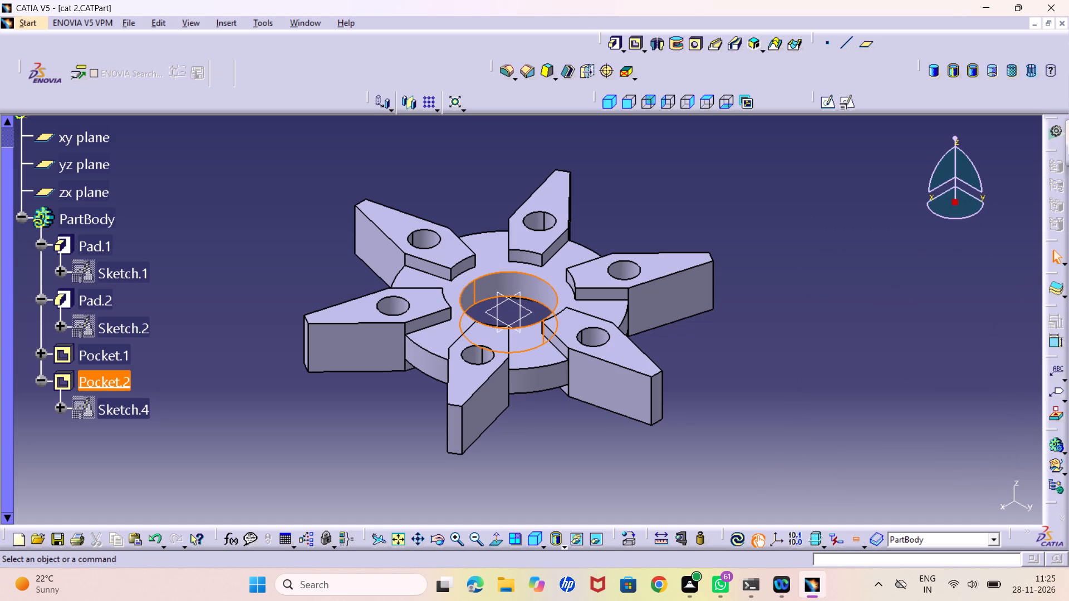
Open a new sketch on the xy plane.
middle_click_drag(566, 454, 565, 430)
right_click(566, 454)
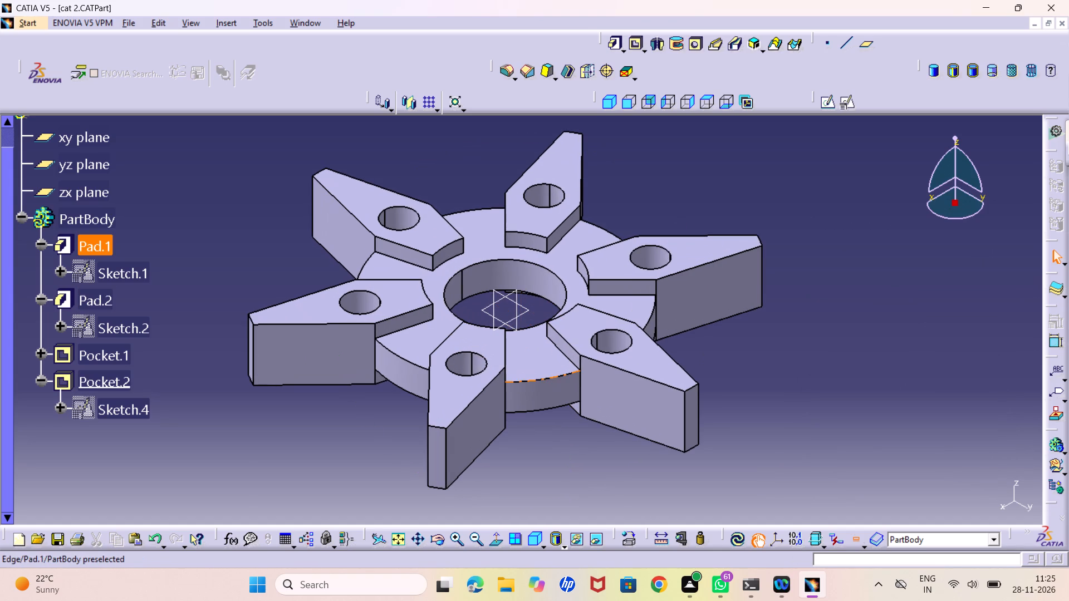
left_click(525, 316)
left_click(828, 98)
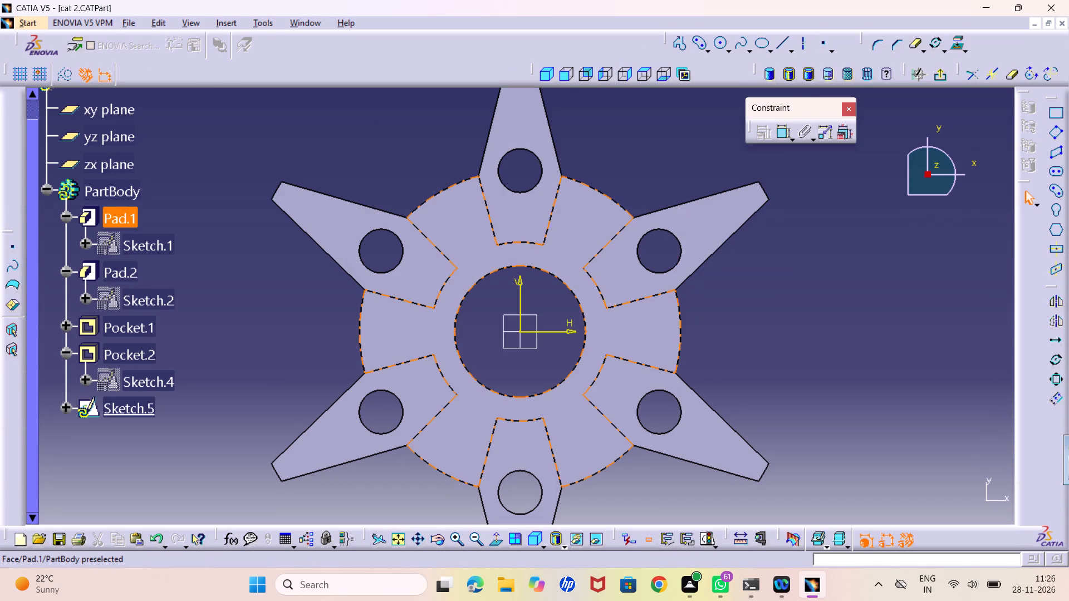
Sketch a circle centred on the sketch origin inside the central hole and constrain its radius to 25 mm.
left_click(725, 41)
left_click(522, 331)
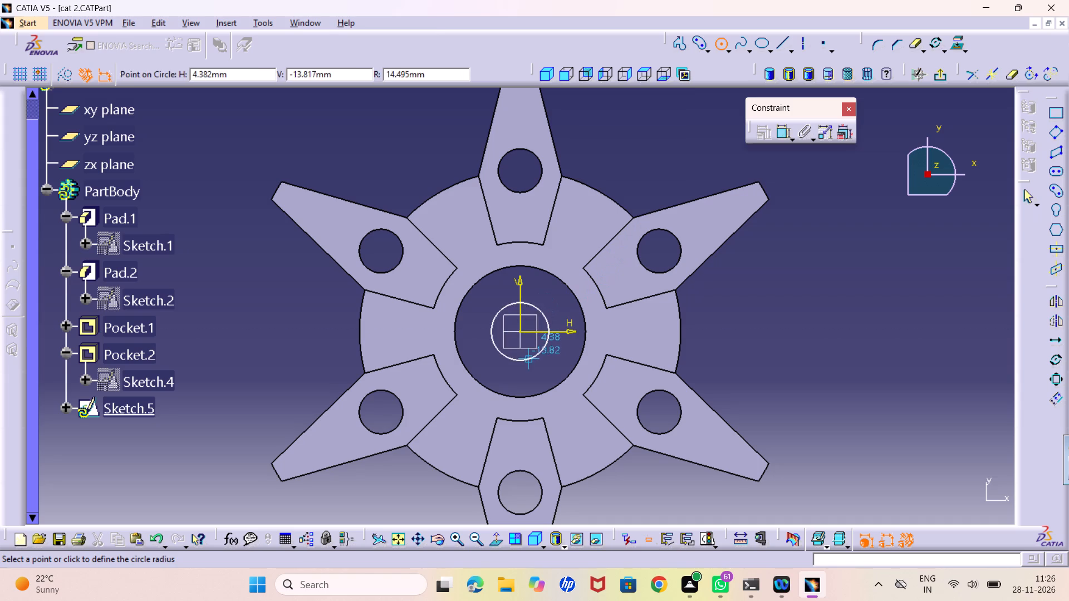
left_click(530, 363)
left_click(781, 130)
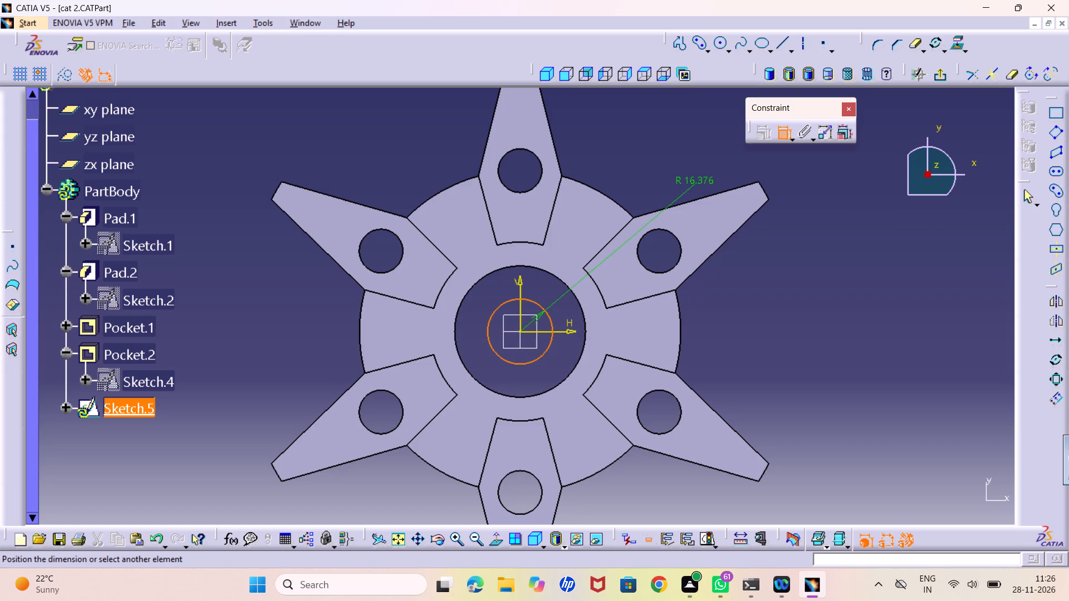
left_click(681, 173)
double_click(678, 170)
type("25")
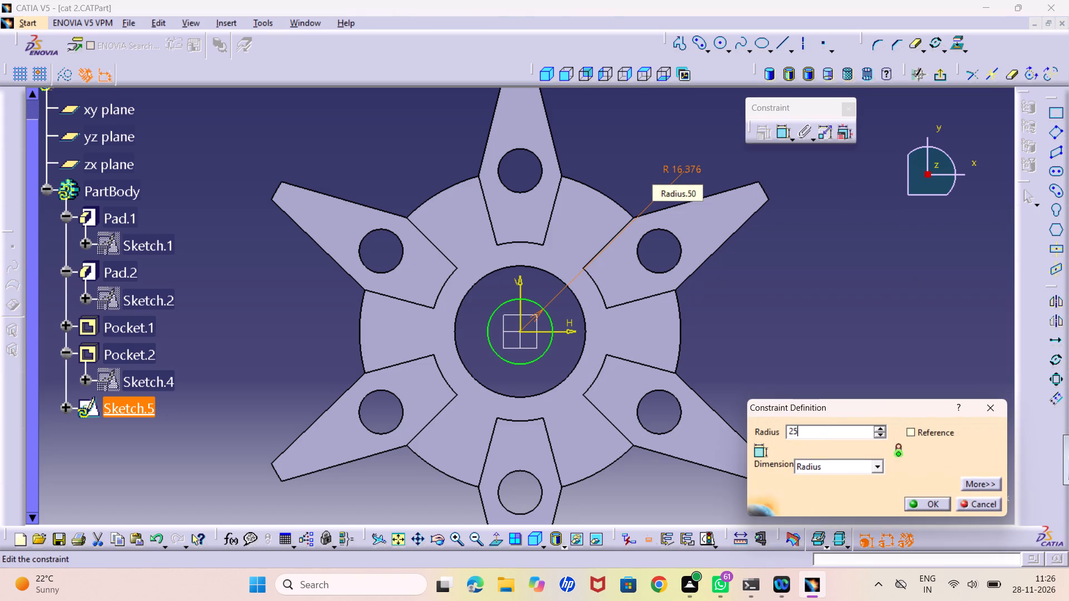
key("Return")
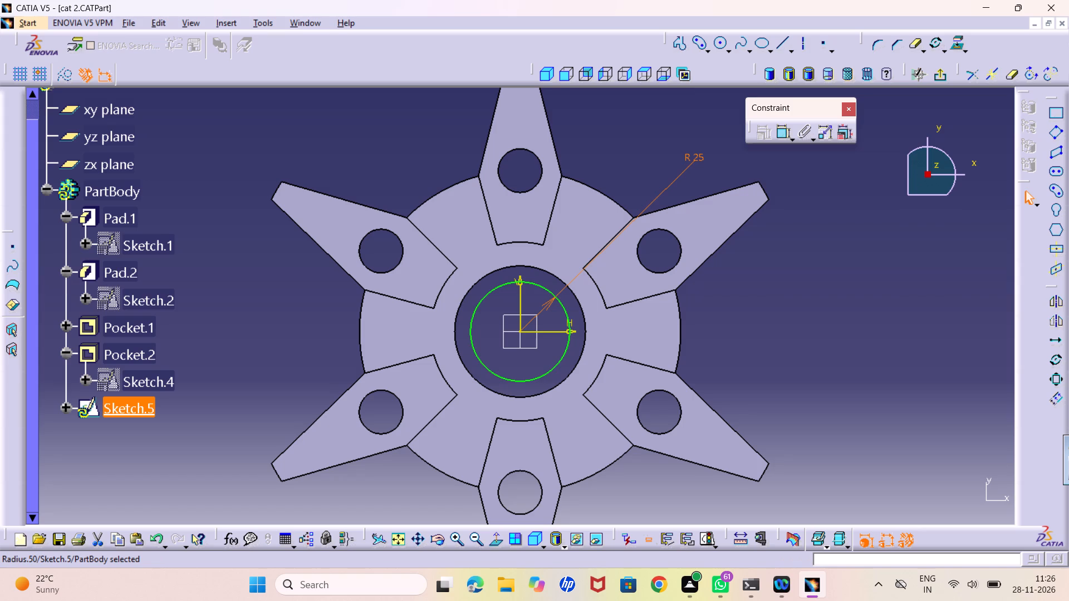
Leave the sketch and pad the 25 mm radius circle by 15 mm with mirrored extent.
left_click(940, 76)
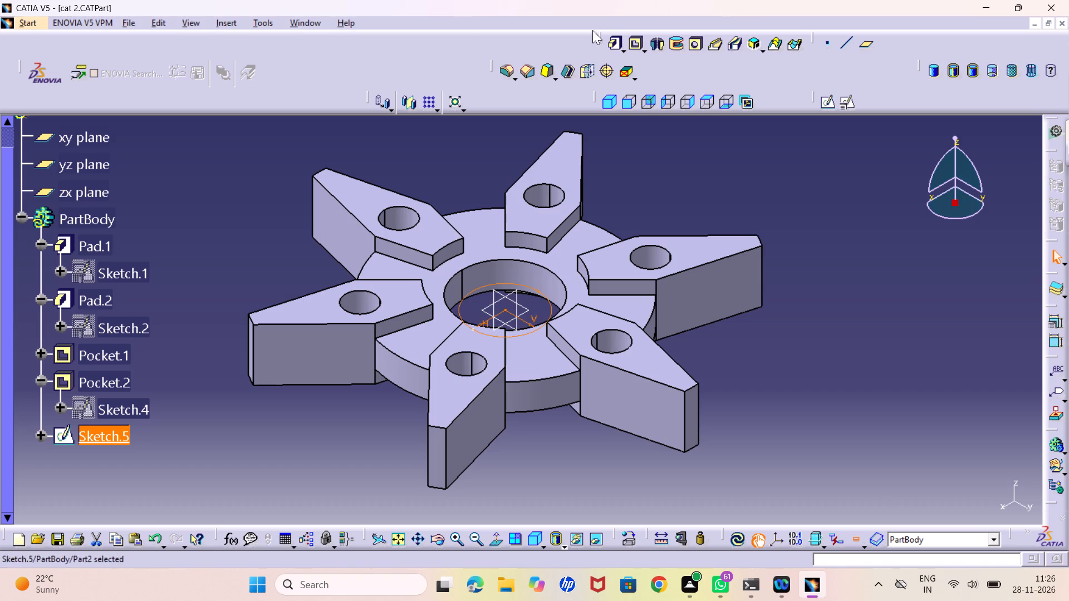
left_click(612, 41)
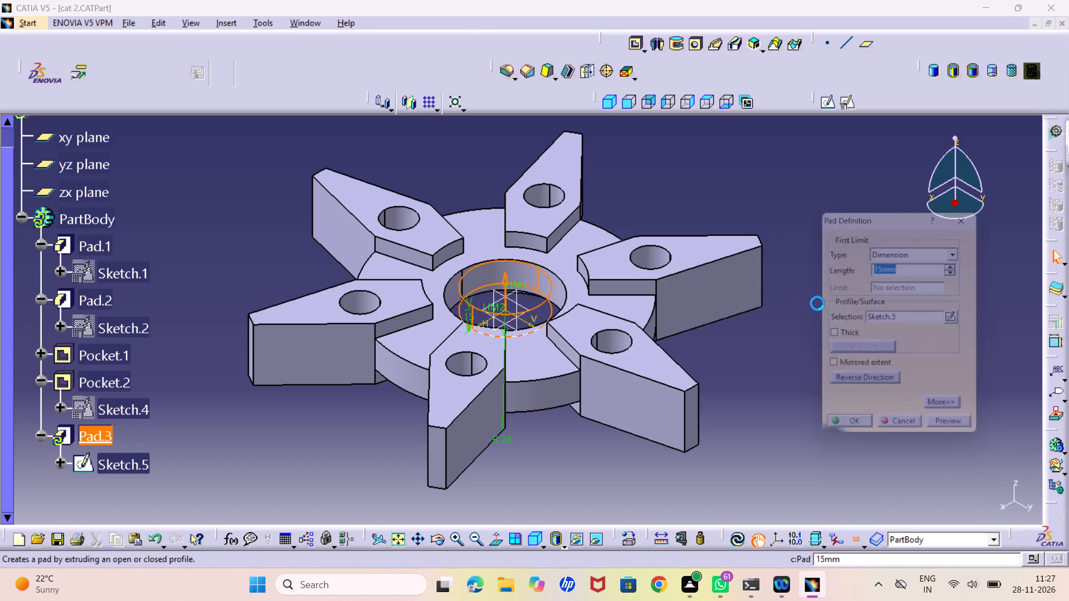
left_click(837, 371)
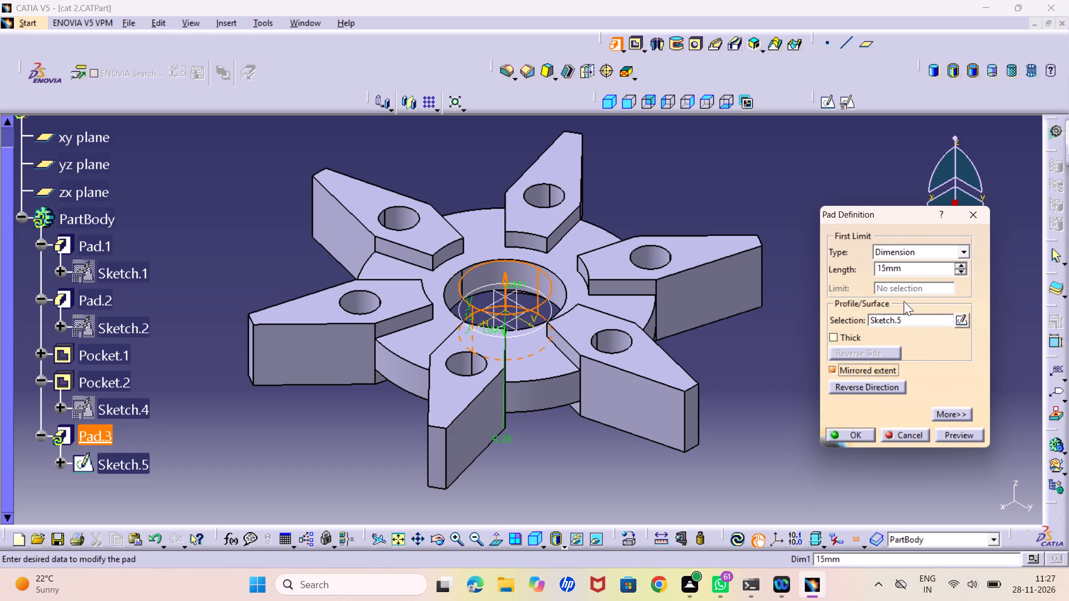
left_click(947, 434)
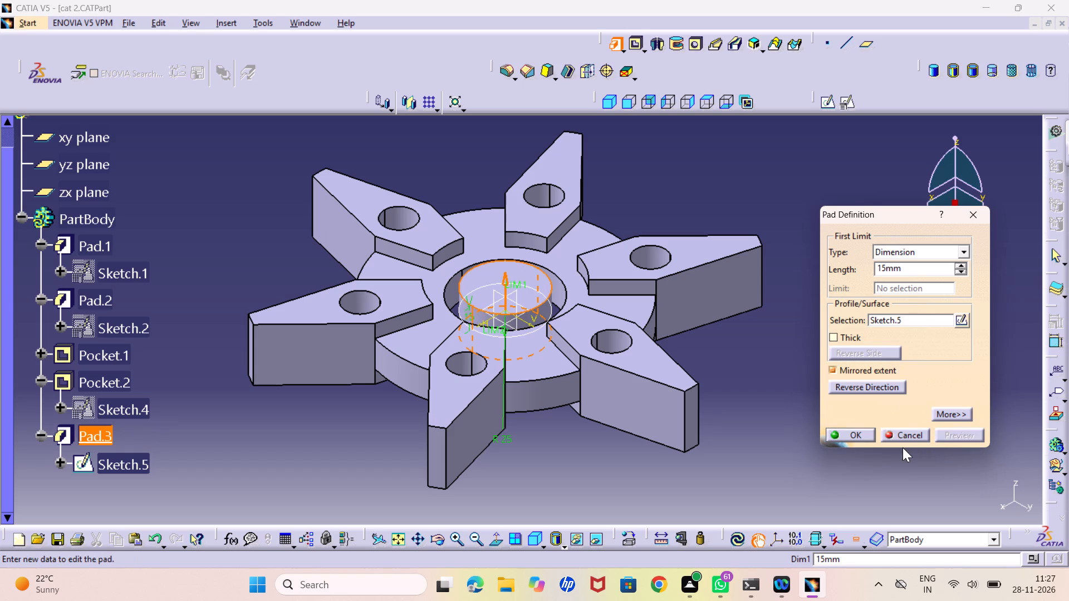
left_click(852, 437)
left_click(805, 468)
Examine the central pad, disc and blades from several angles, including edge-on, and return to the isometric view.
middle_click_drag(661, 273, 607, 359)
right_click_drag(661, 273, 607, 359)
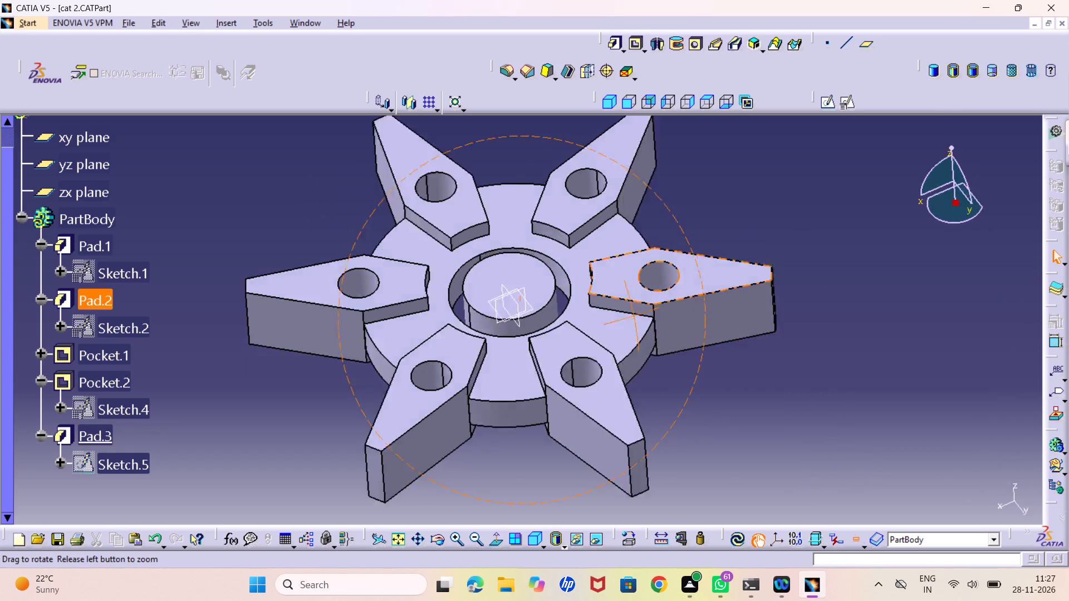
middle_click_drag(607, 359, 685, 185)
right_click_drag(607, 359, 685, 185)
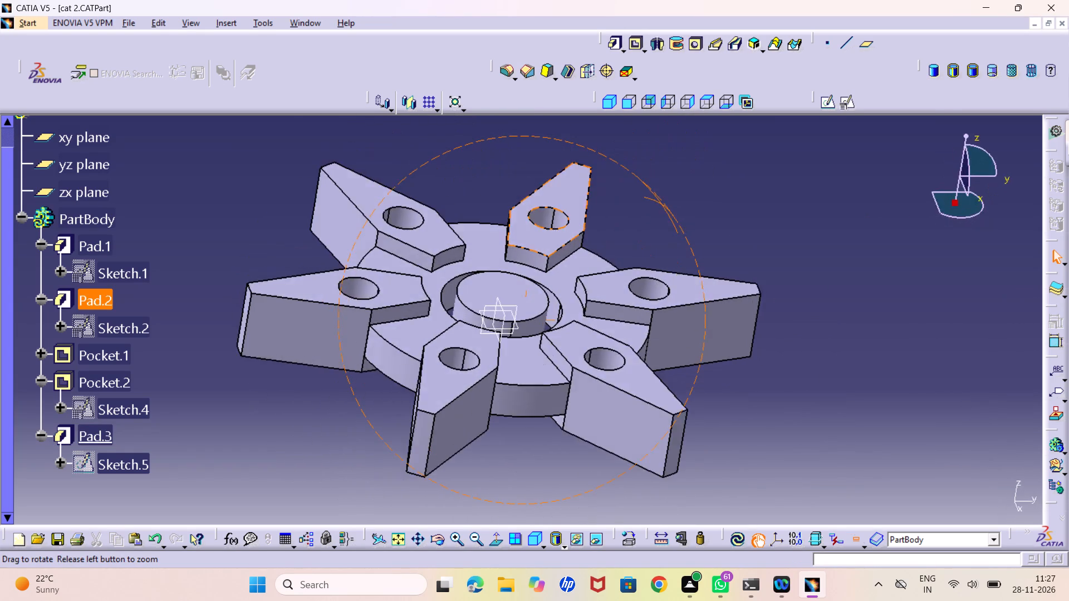
right_click_drag(685, 185, 625, 148)
middle_click_drag(685, 185, 625, 148)
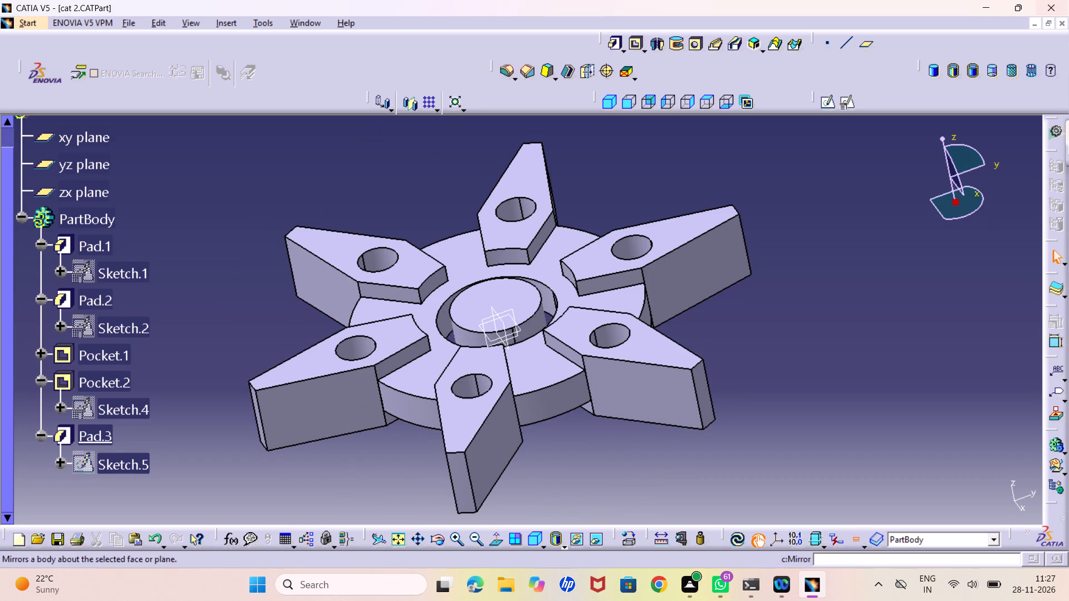
middle_click_drag(577, 166, 577, 151)
right_click(577, 166)
middle_click_drag(671, 184, 664, 257)
right_click(649, 208)
middle_click_drag(464, 456, 455, 350)
right_click_drag(464, 456, 455, 350)
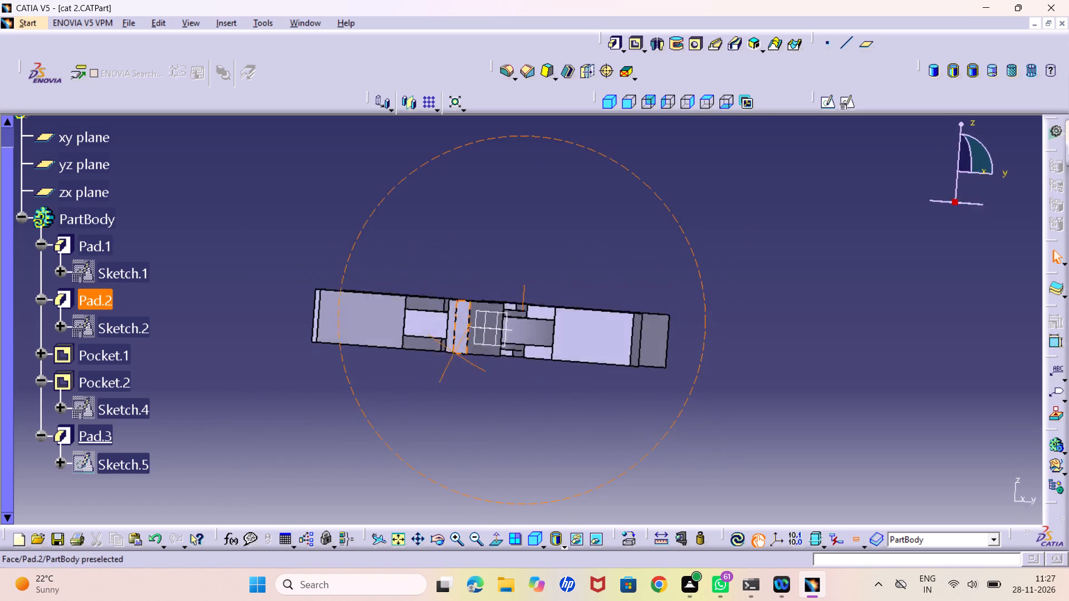
right_click_drag(455, 350, 359, 404)
middle_click_drag(455, 350, 357, 403)
middle_click_drag(594, 425, 394, 396)
right_click_drag(593, 425, 394, 396)
middle_click_drag(561, 373, 562, 365)
right_click(561, 373)
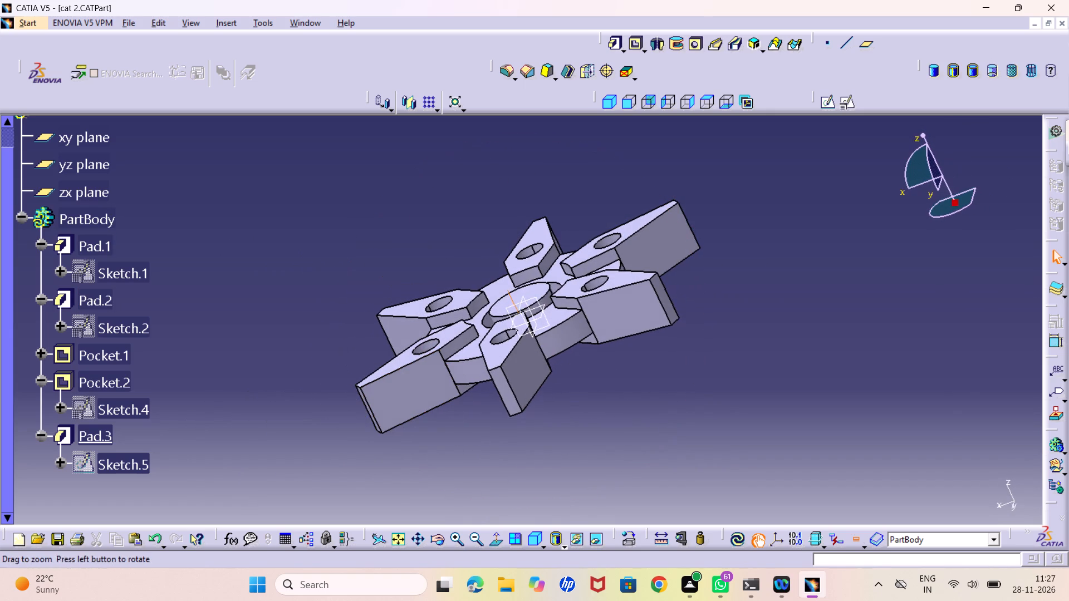
middle_click_drag(562, 365, 552, 322)
middle_click_drag(582, 383, 678, 408)
right_click_drag(583, 384, 678, 408)
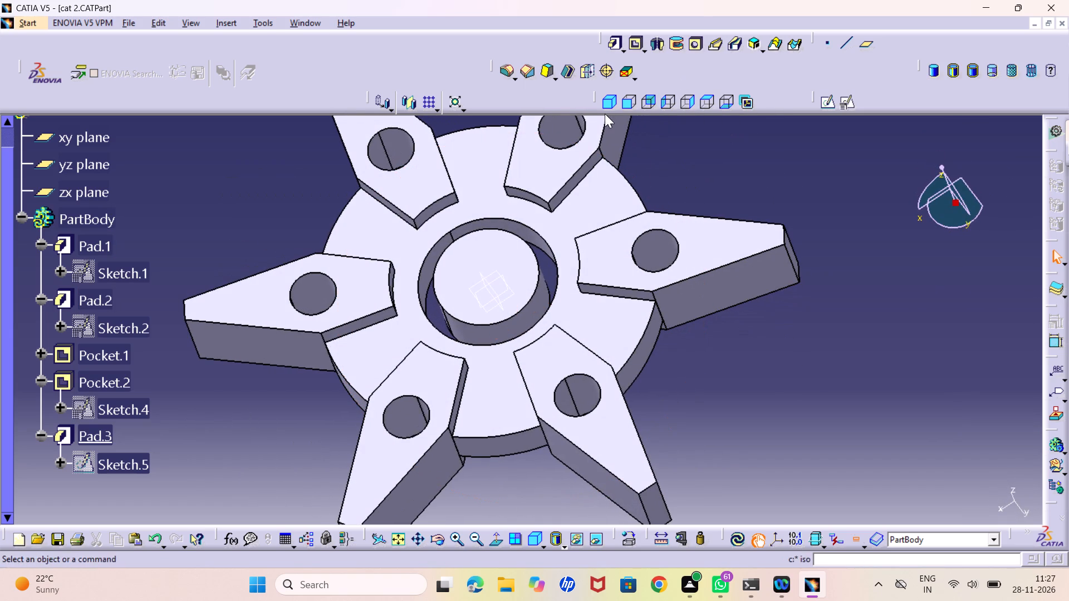
left_click(604, 109)
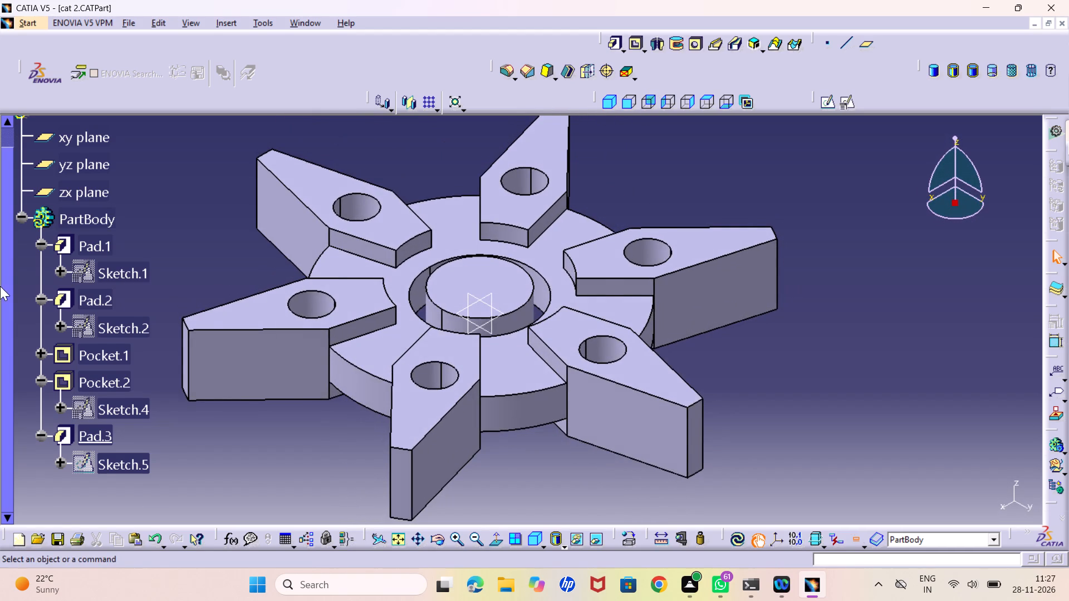
scroll(52, 254, "up", 1)
scroll(94, 295, "down", 1)
Set the fill colour of the disc, Pad.1, to orange in its graphic properties.
right_click(81, 249)
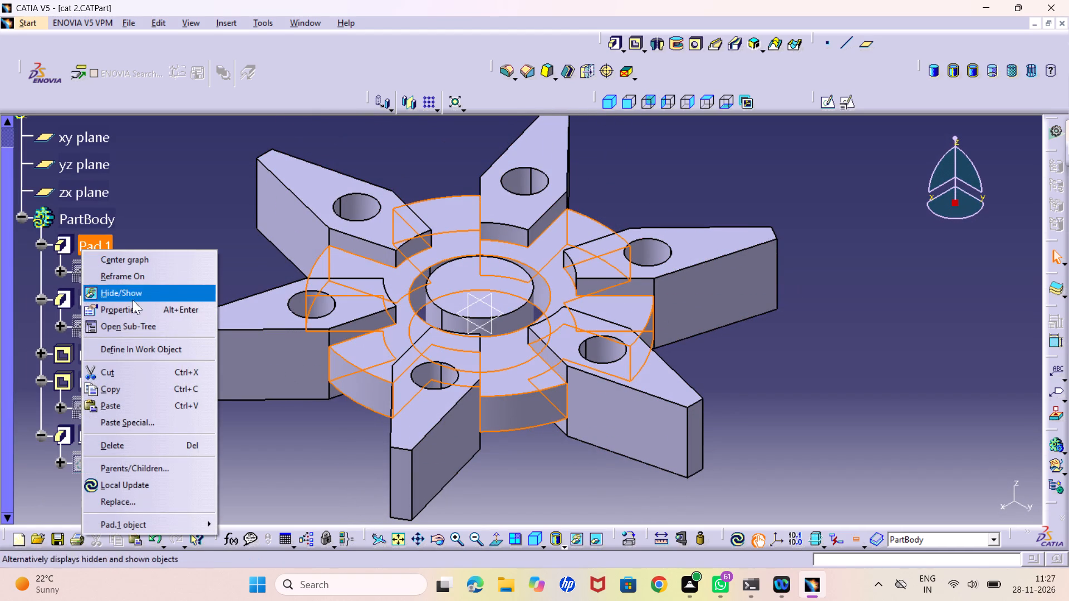
left_click(133, 309)
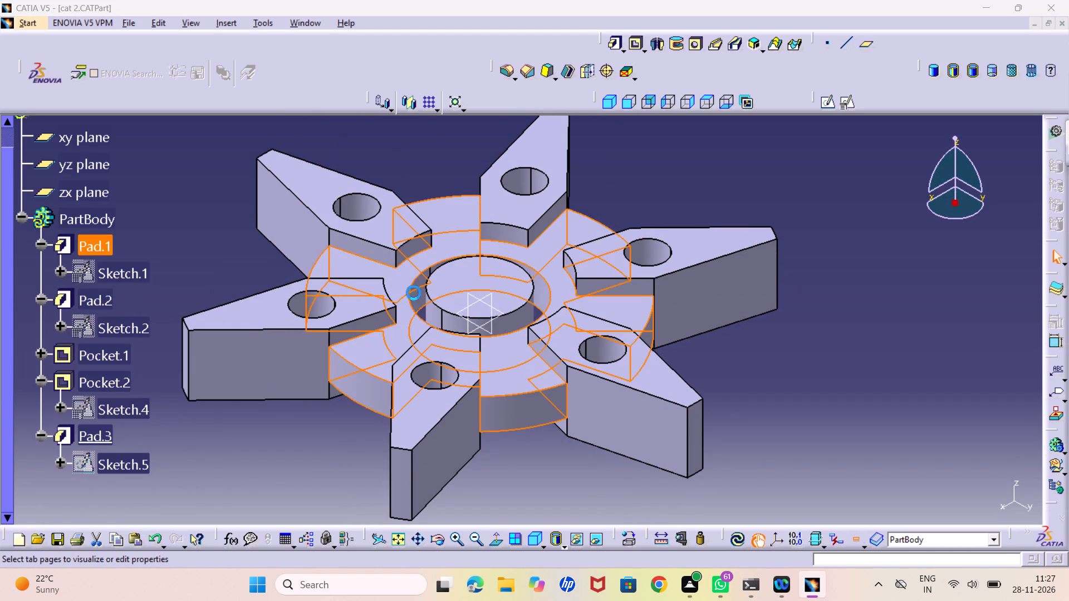
left_click(812, 200)
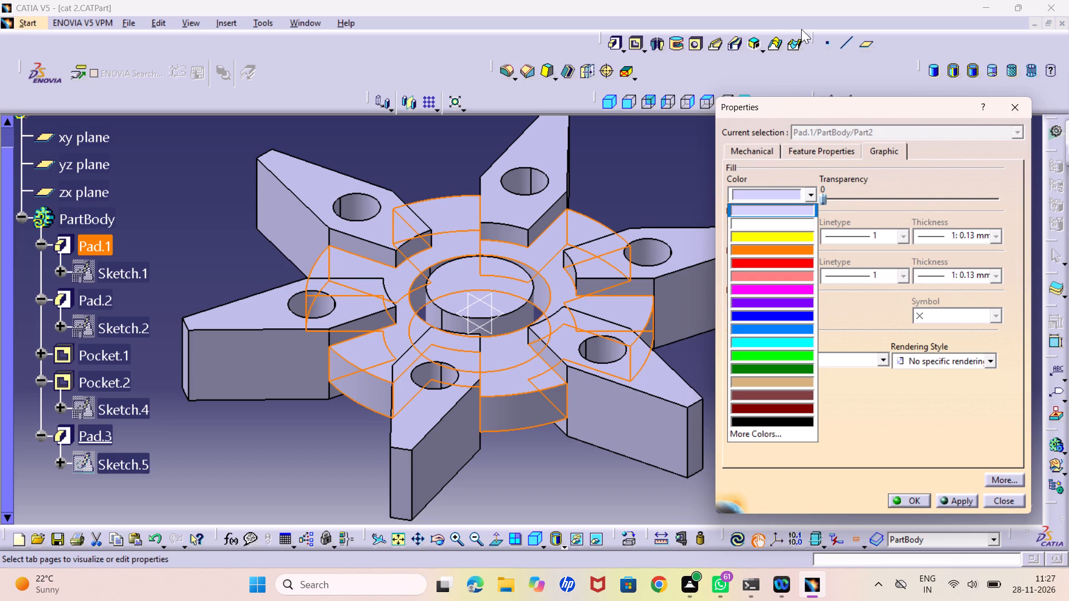
left_click(757, 358)
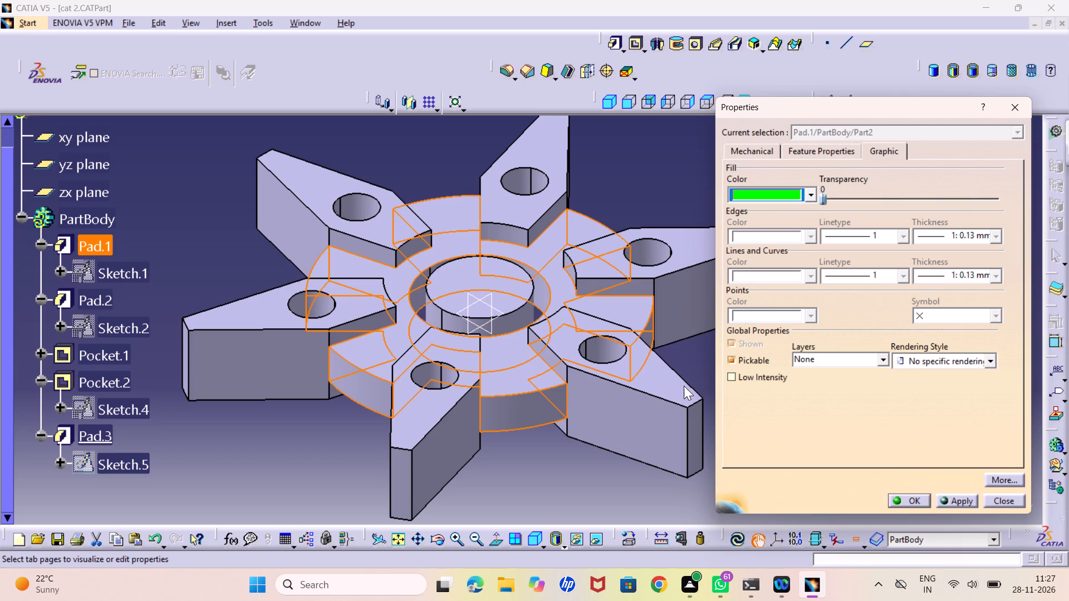
right_click(772, 193)
left_click(815, 199)
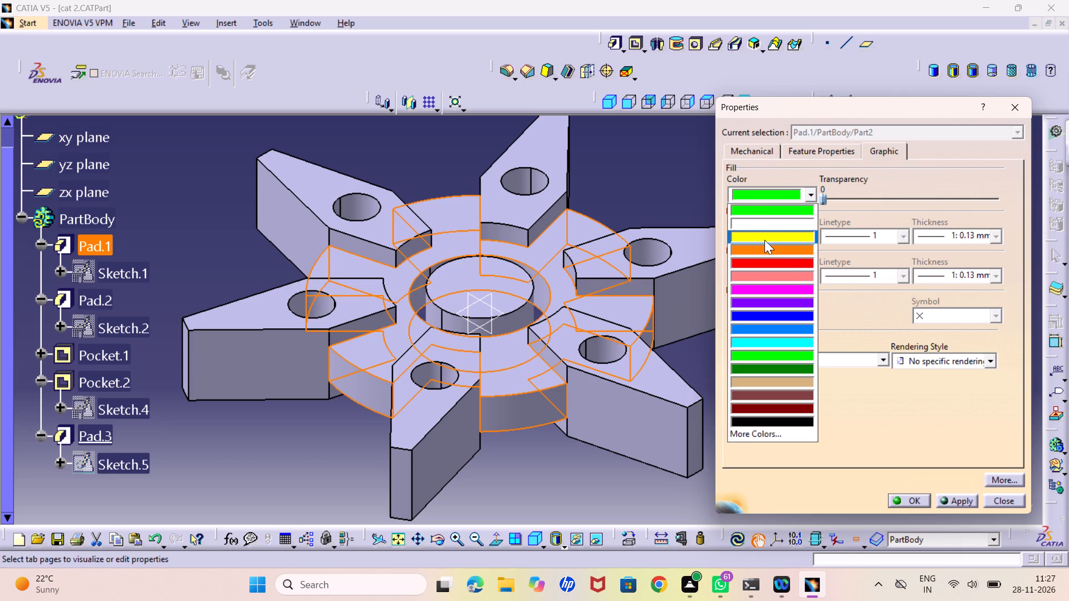
left_click(761, 248)
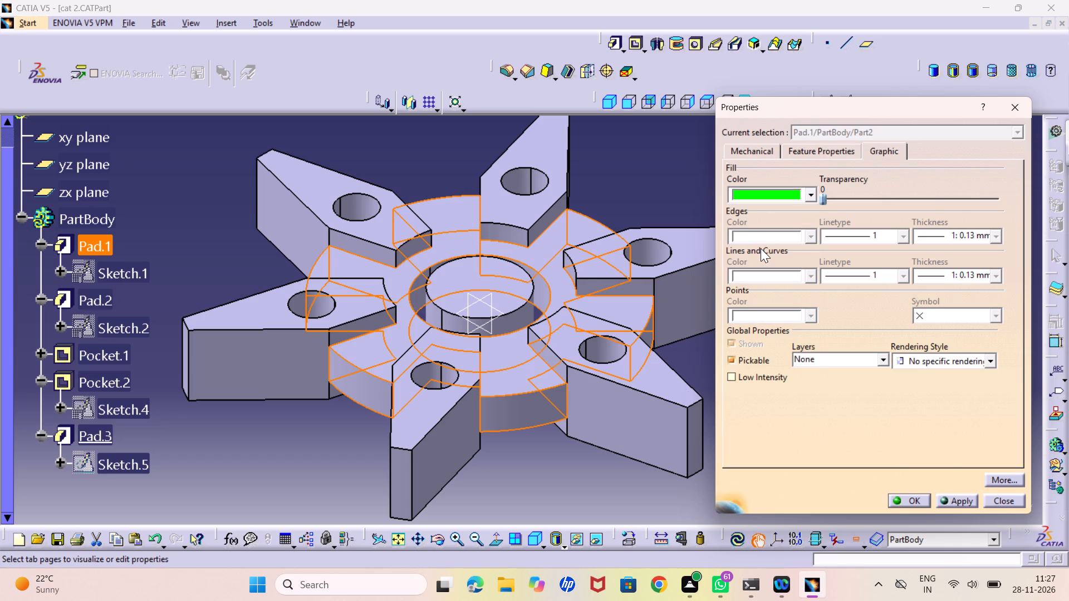
left_click(811, 192)
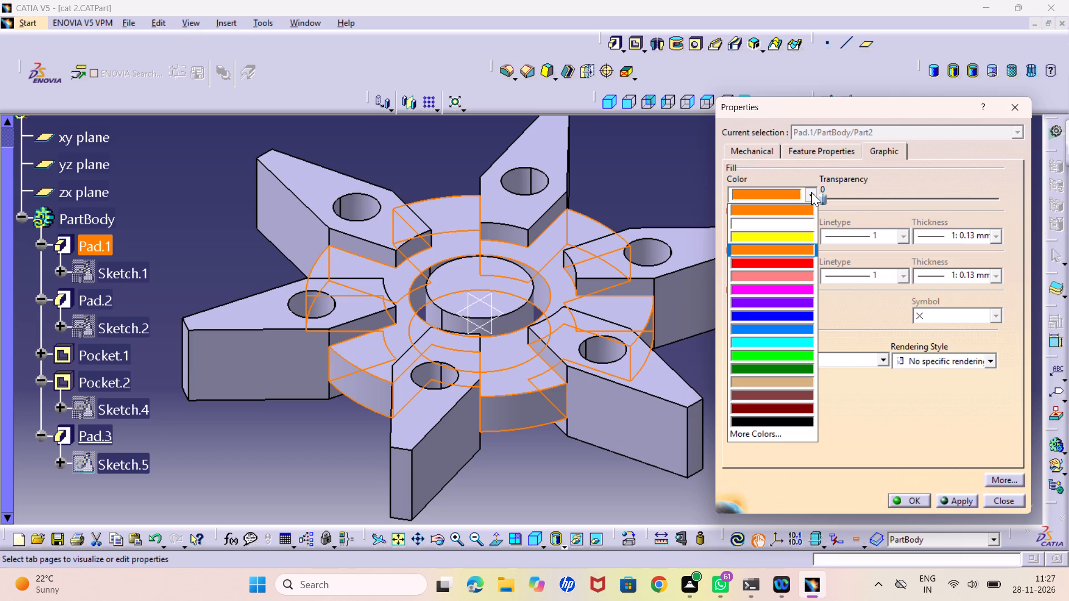
left_click(920, 495)
left_click(910, 500)
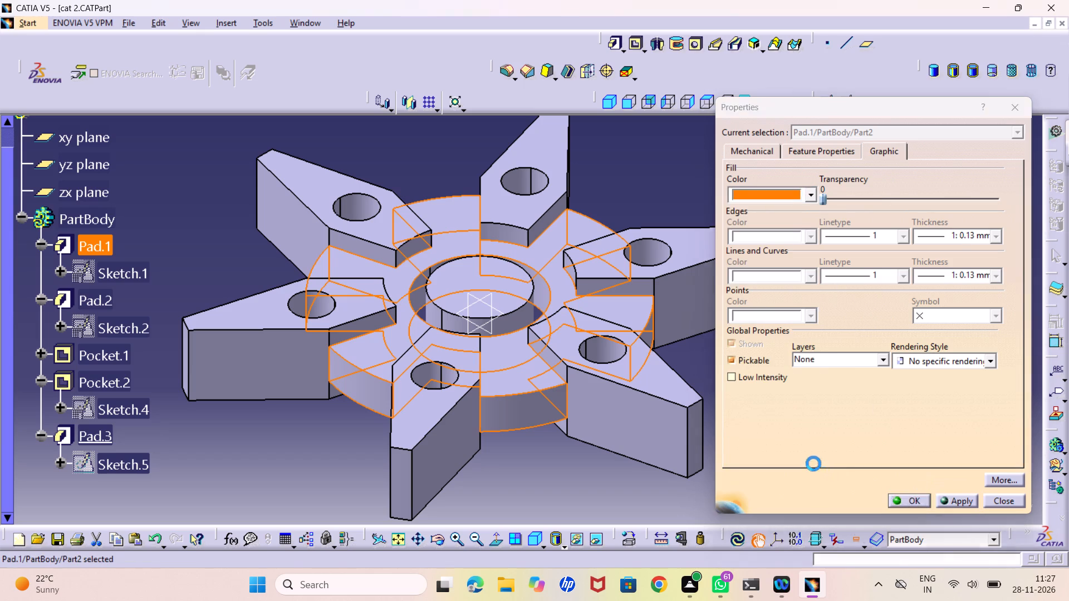
left_click(806, 456)
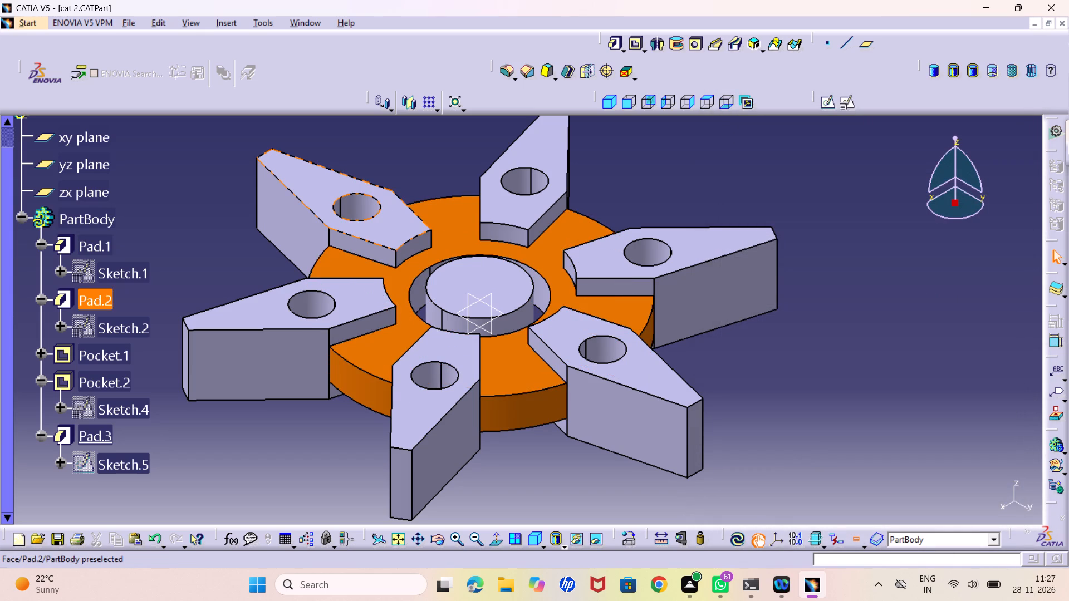
Set the fill colour of the six blades, Pad.2, to bright green in their graphic properties.
right_click(108, 300)
left_click(135, 70)
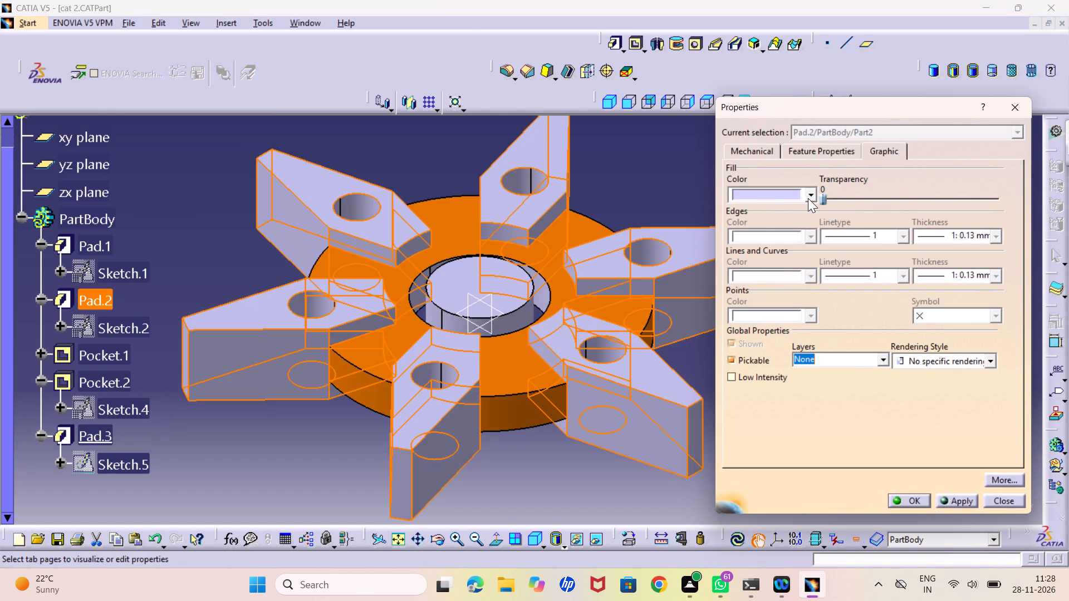
left_click(808, 198)
left_click(764, 351)
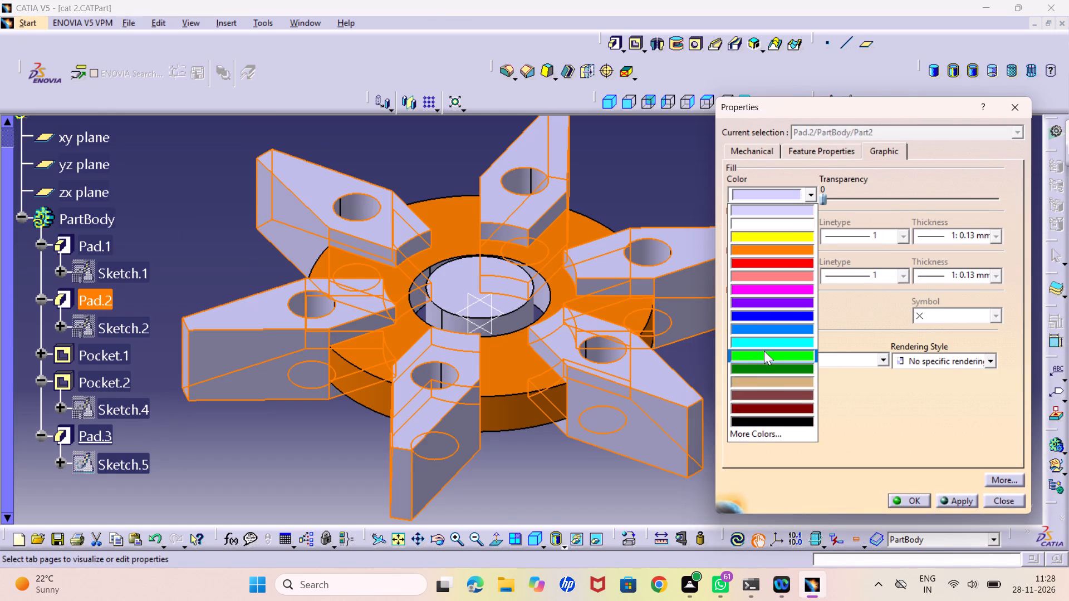
left_click(909, 499)
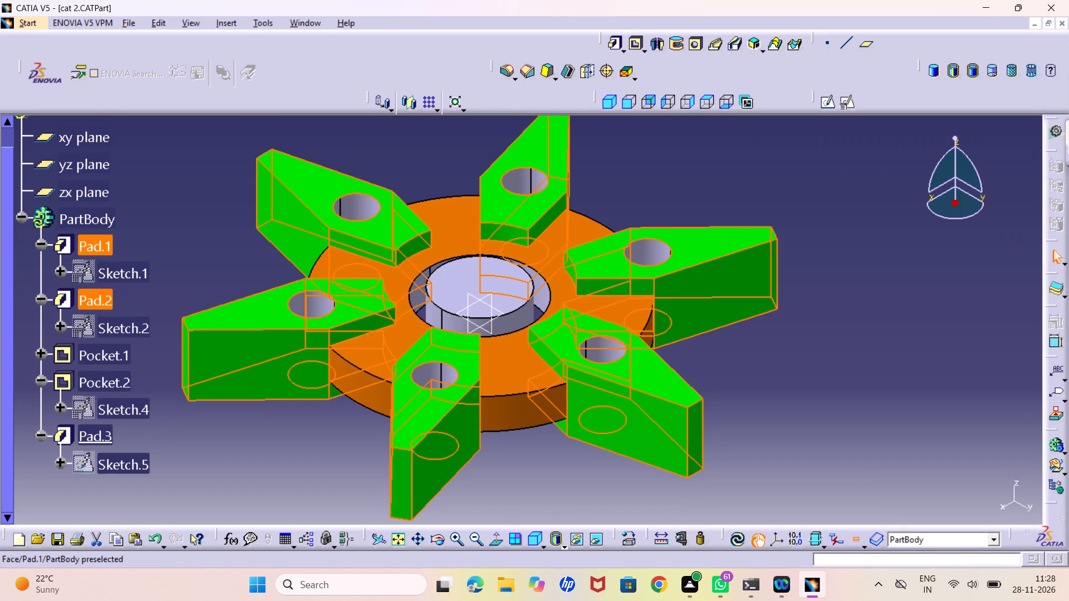
left_click(864, 398)
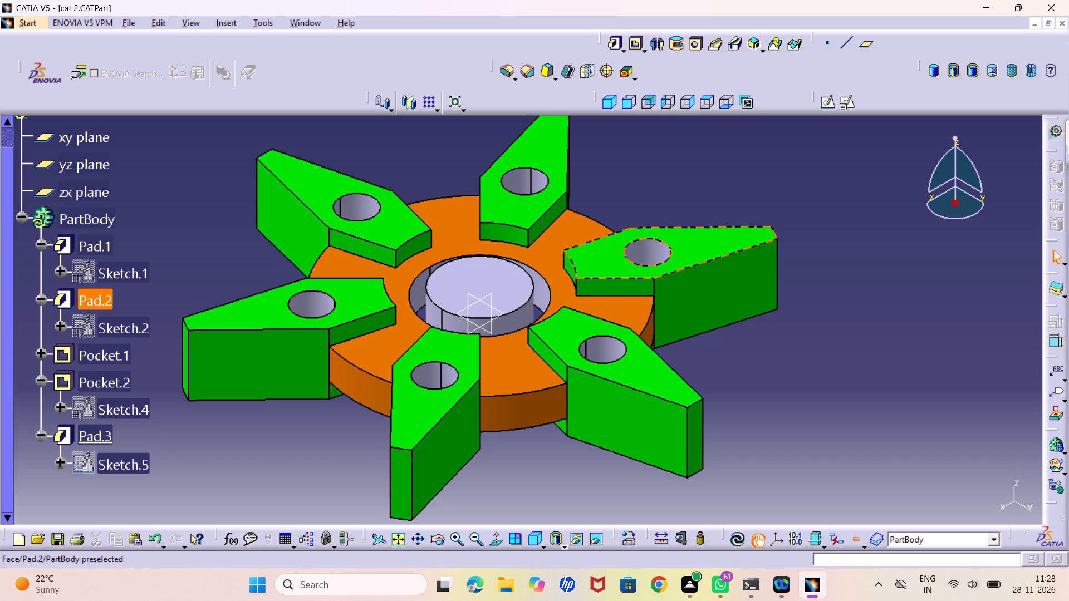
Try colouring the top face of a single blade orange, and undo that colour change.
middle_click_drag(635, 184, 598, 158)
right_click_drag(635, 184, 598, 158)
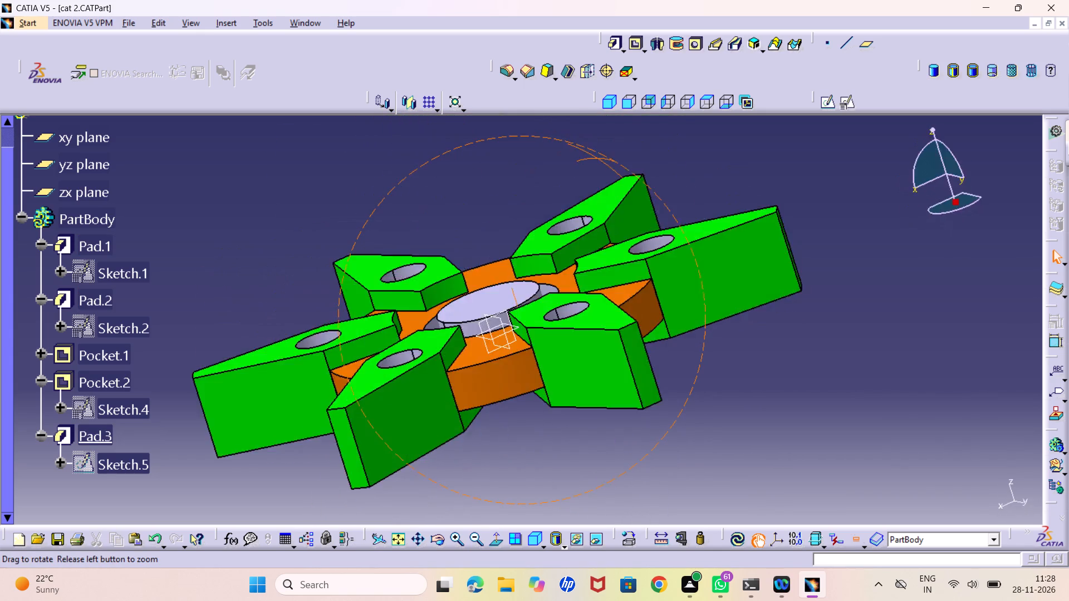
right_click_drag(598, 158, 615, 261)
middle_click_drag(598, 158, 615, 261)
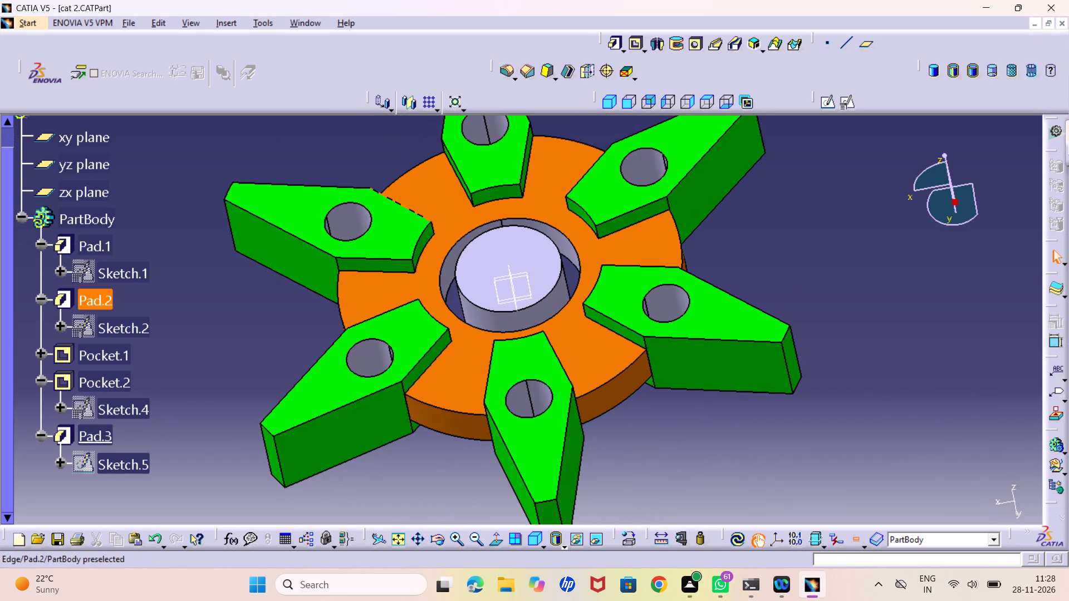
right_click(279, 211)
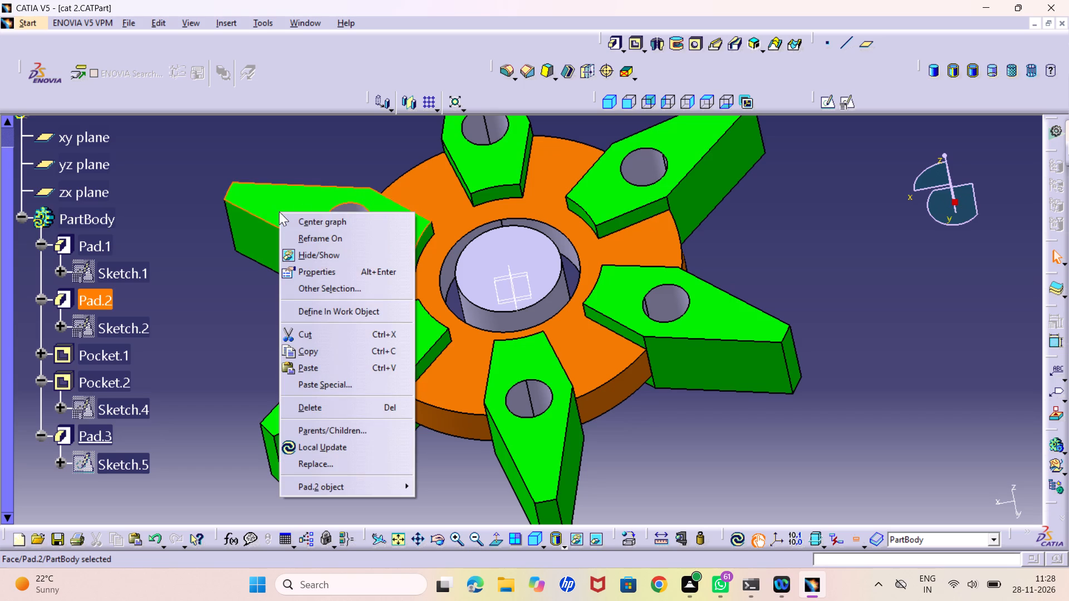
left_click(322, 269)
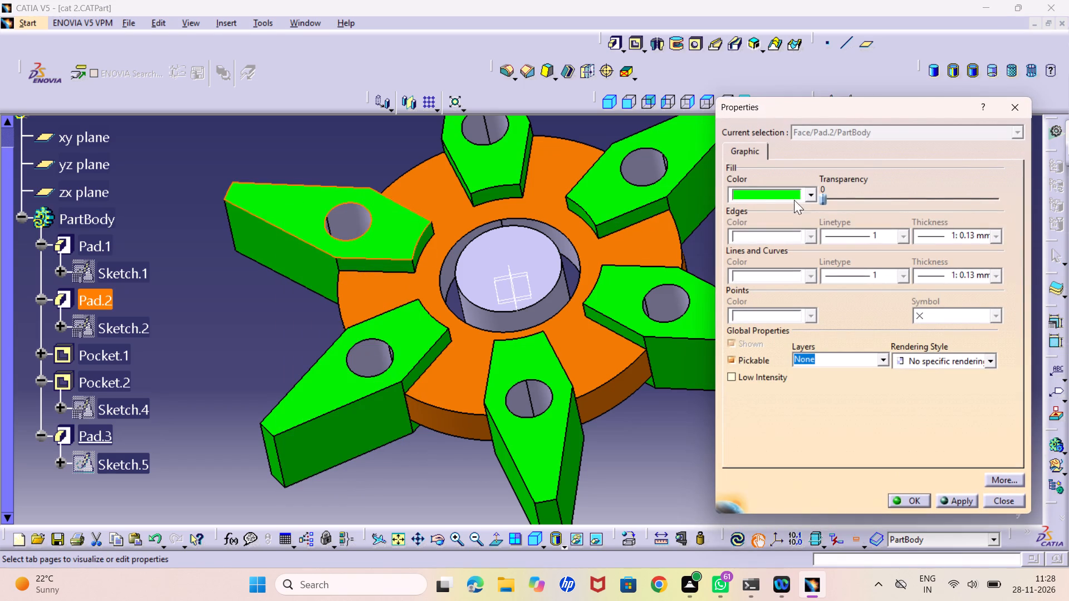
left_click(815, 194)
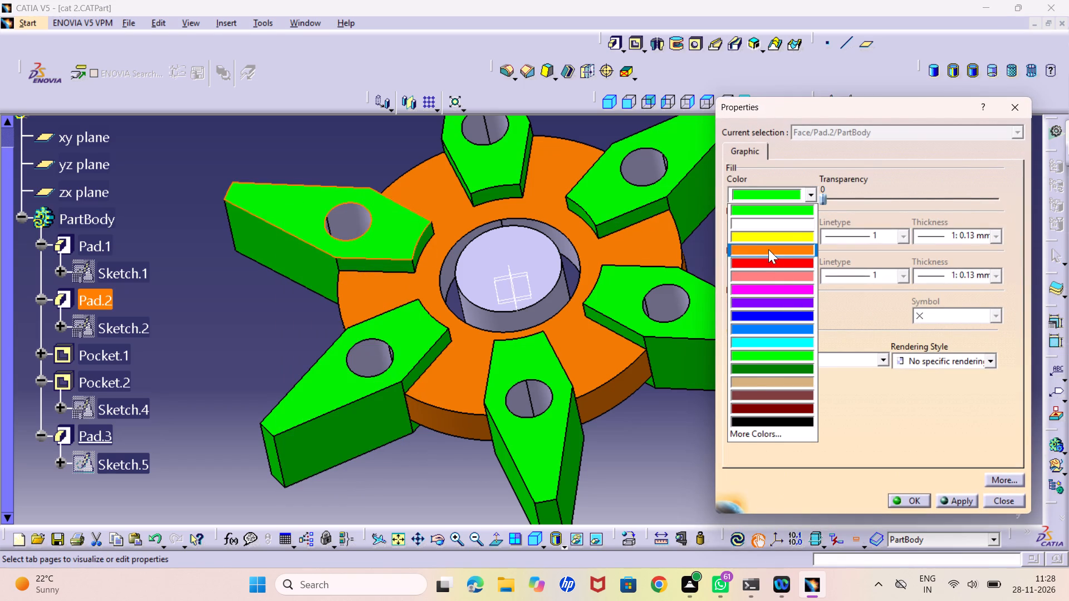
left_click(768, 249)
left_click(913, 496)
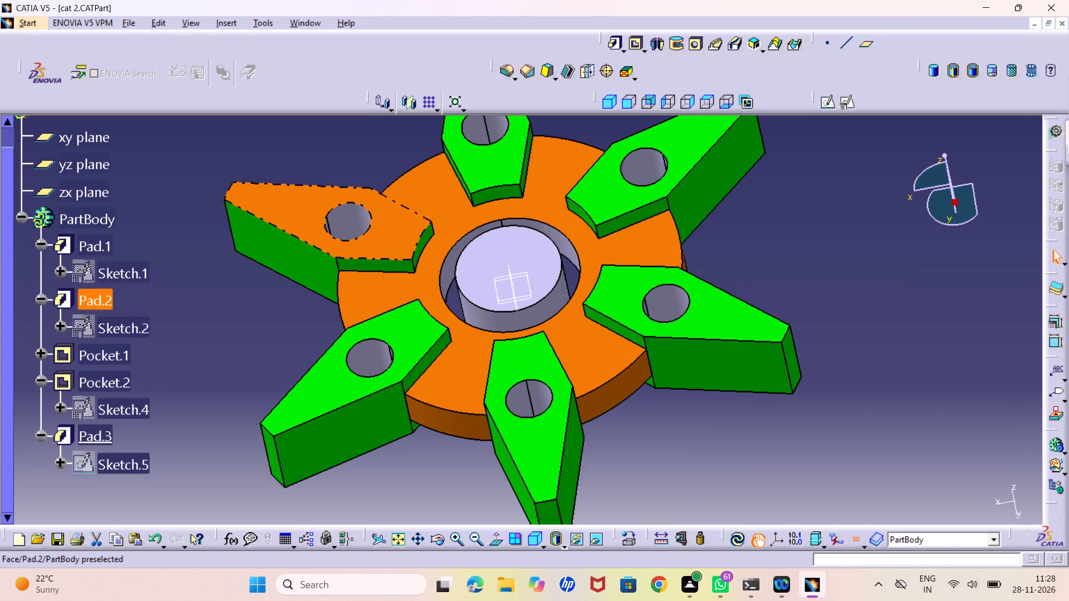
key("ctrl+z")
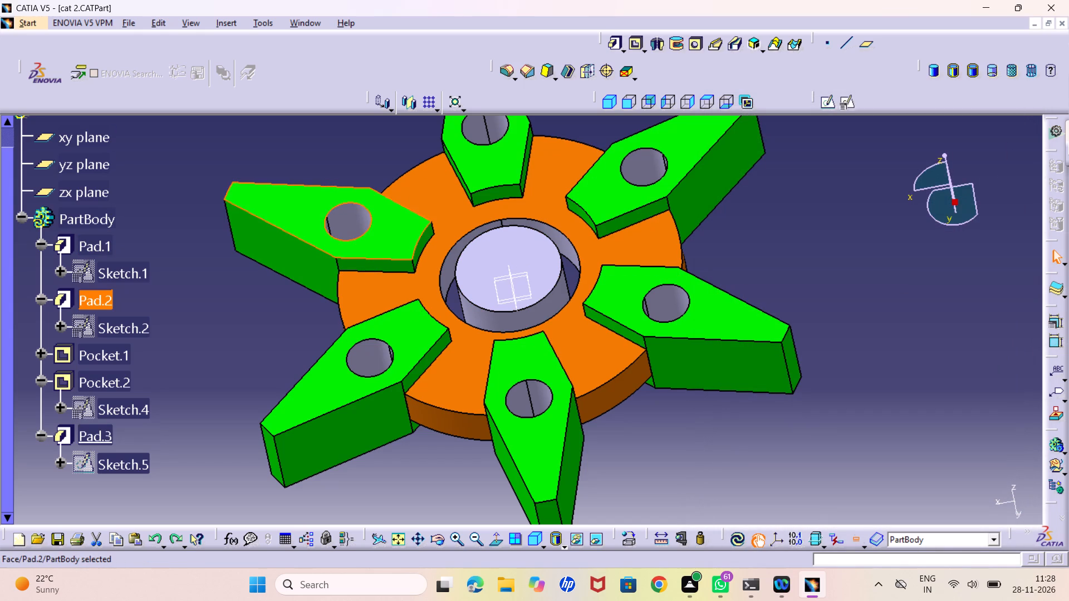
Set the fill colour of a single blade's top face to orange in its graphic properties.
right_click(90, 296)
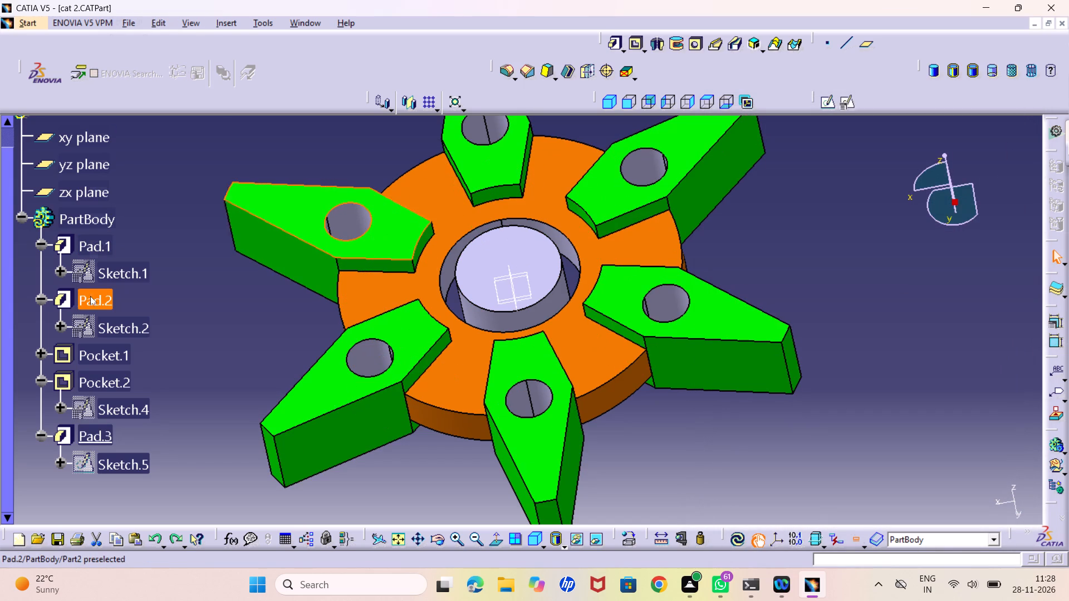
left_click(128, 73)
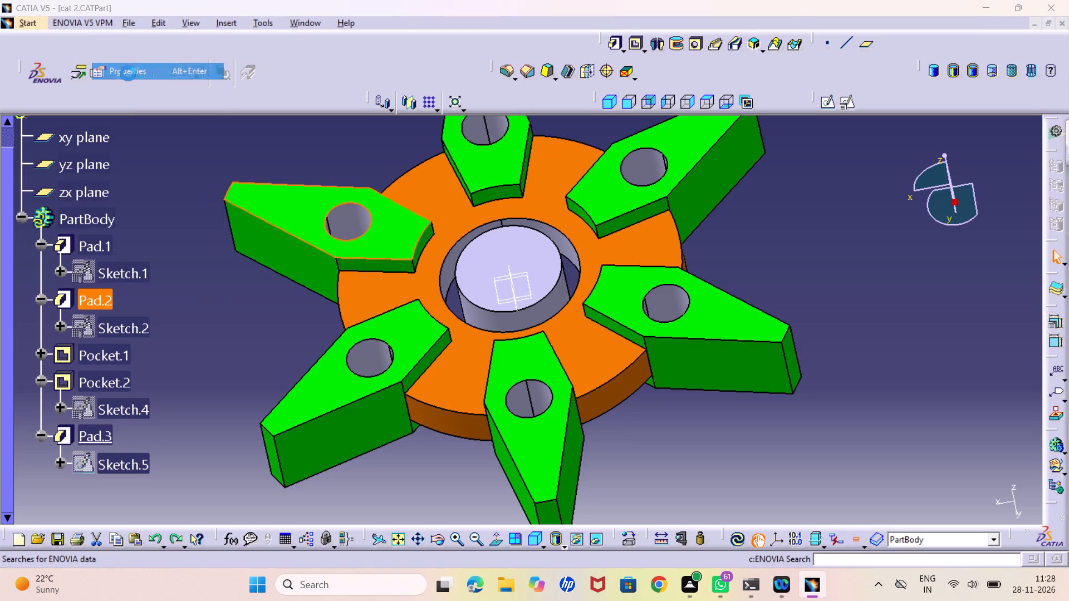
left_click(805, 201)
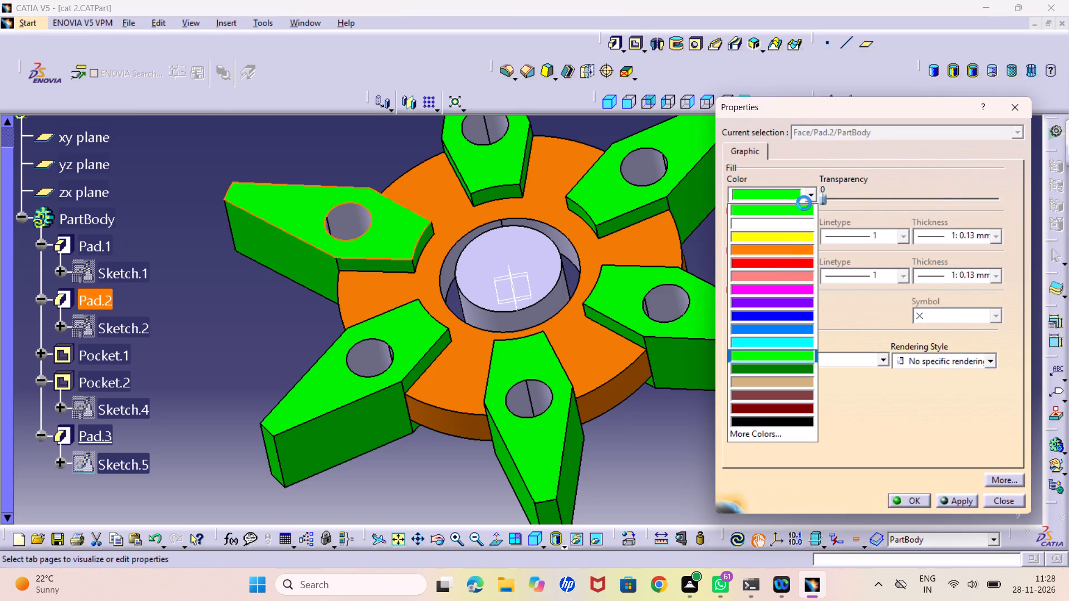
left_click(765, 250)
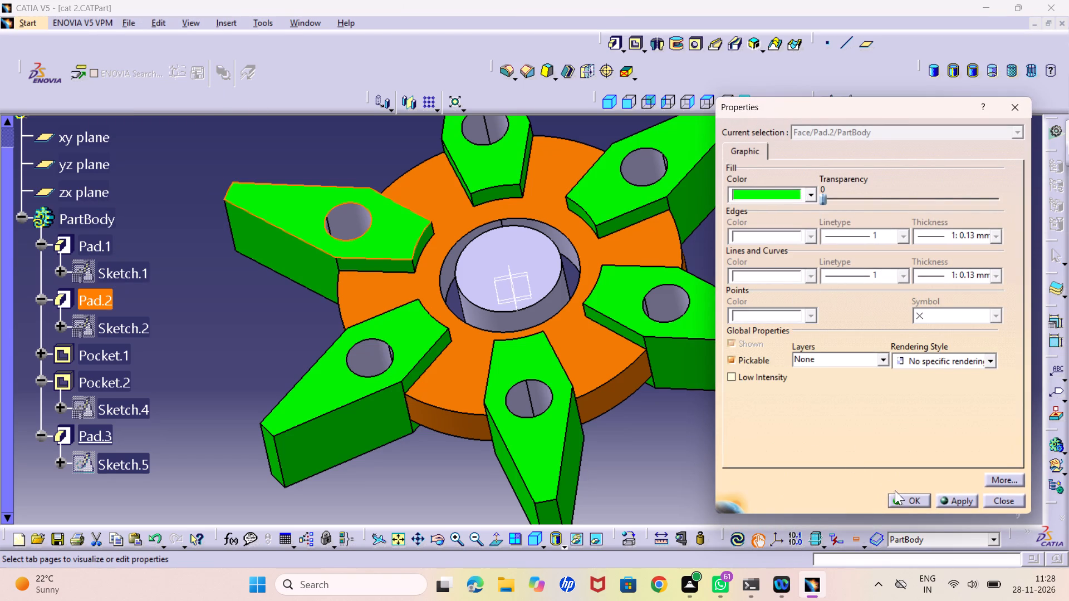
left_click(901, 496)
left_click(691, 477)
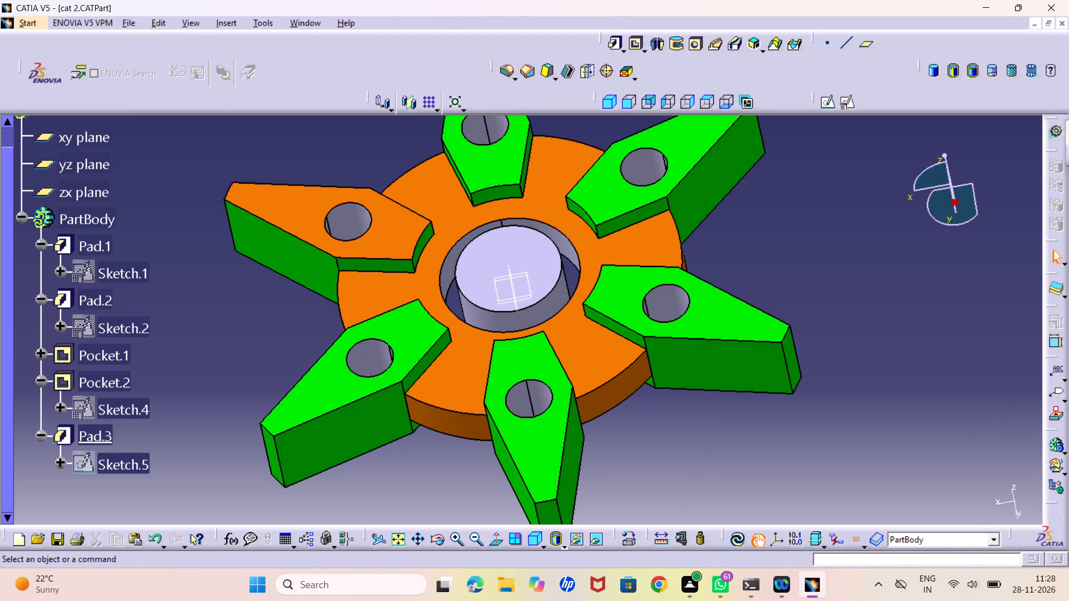
Set the fill colour of the disc, Pad.1, to white in its graphic properties.
right_click(103, 302)
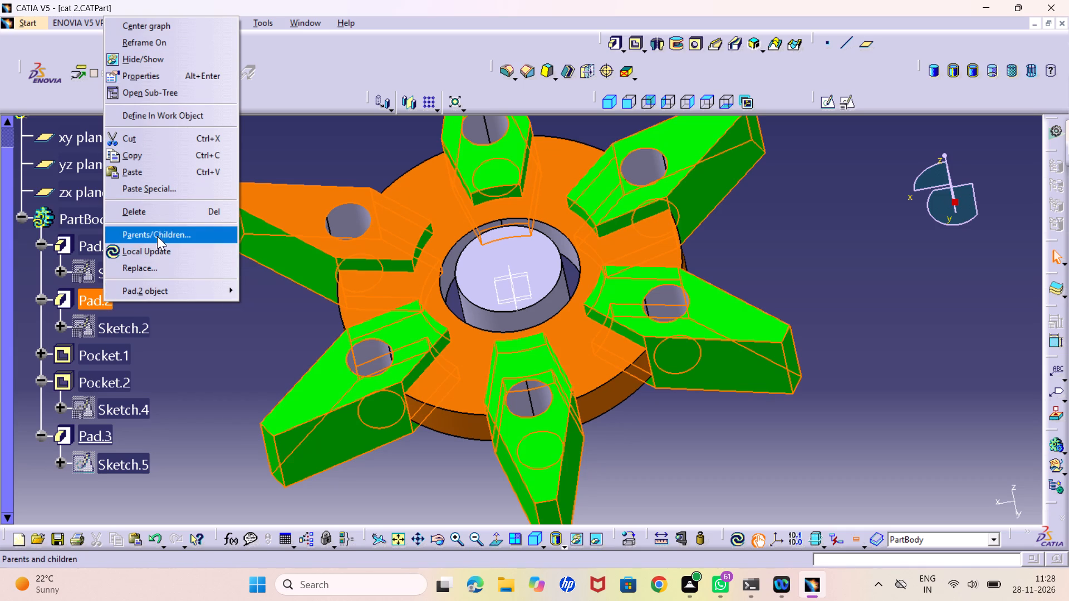
left_click(232, 375)
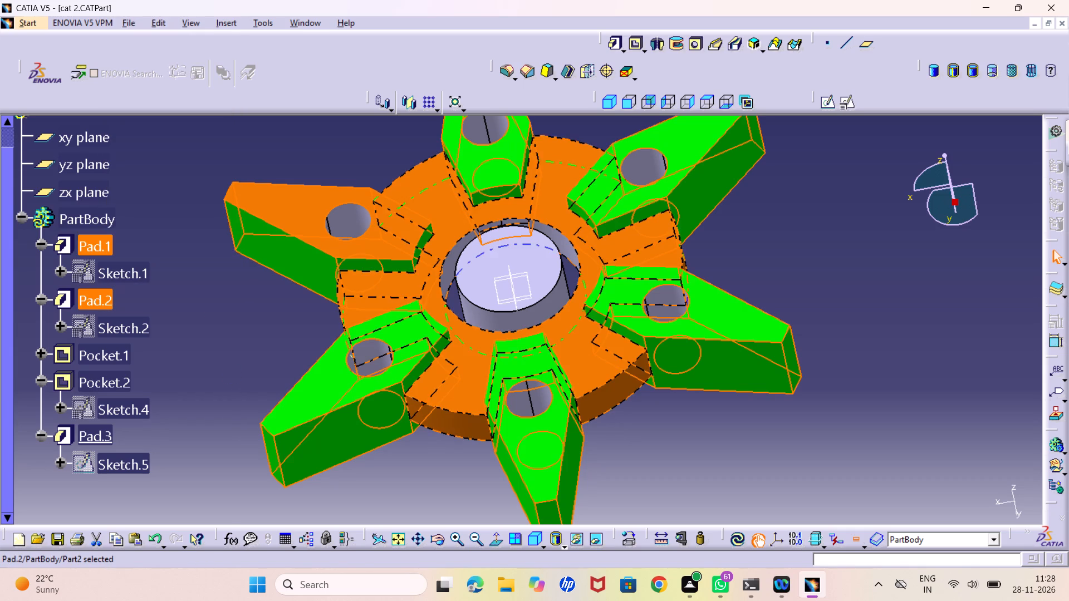
right_click(94, 249)
left_click(130, 310)
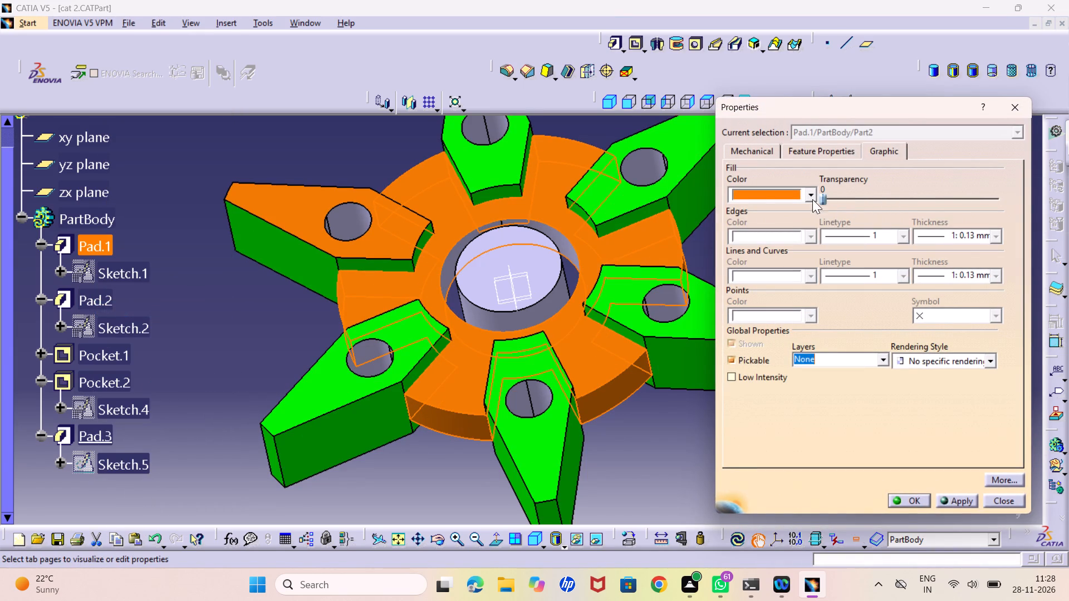
left_click(810, 197)
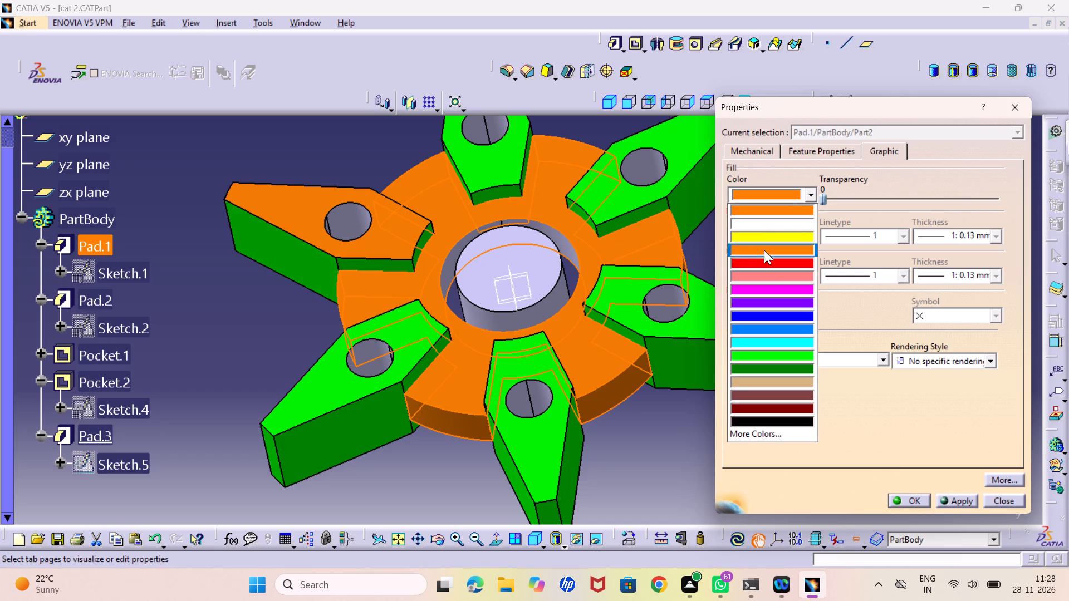
left_click(761, 220)
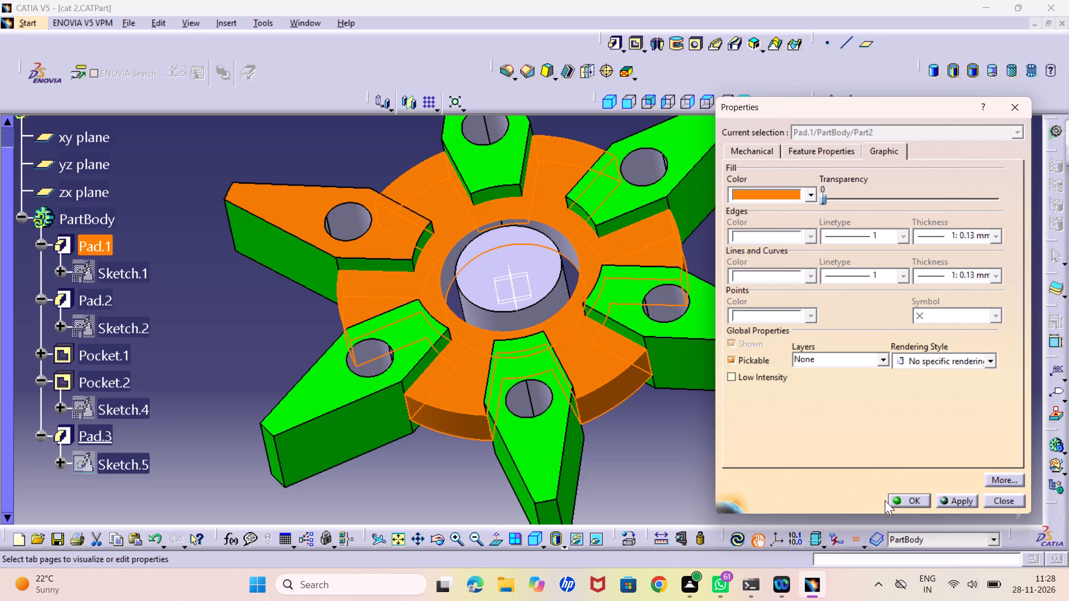
left_click(895, 497)
left_click(731, 465)
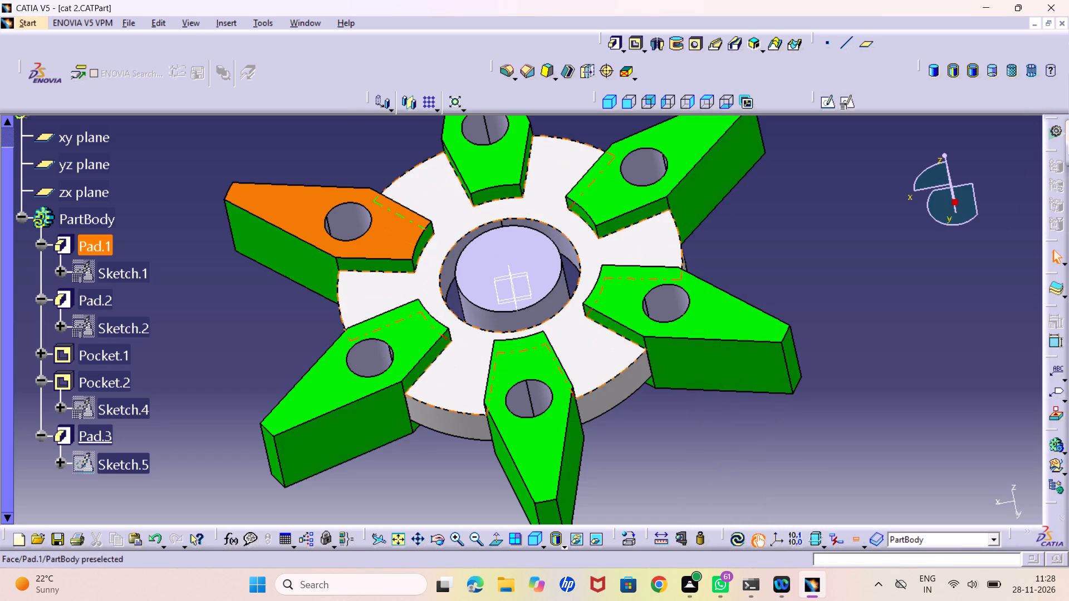
Set the fill colour of the six blades, Pad.2, to orange in their graphic properties.
right_click(89, 302)
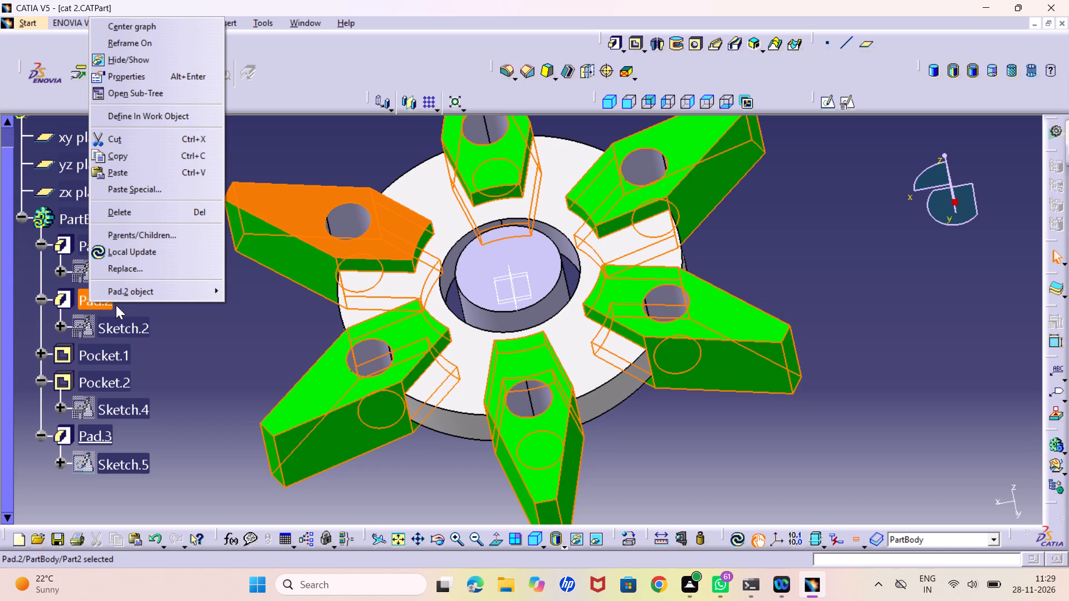
left_click(134, 72)
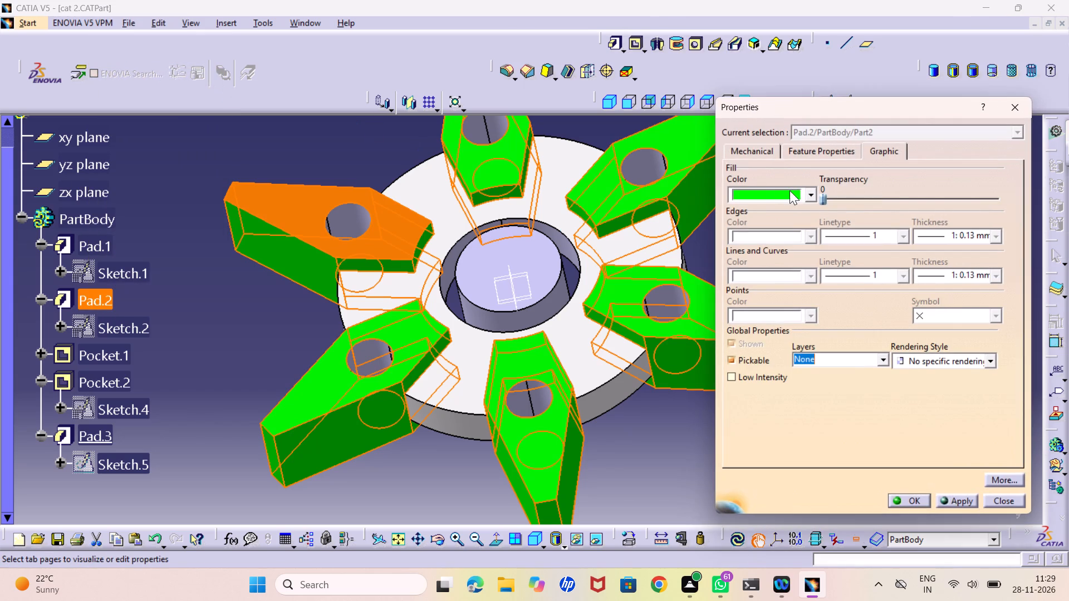
left_click(801, 189)
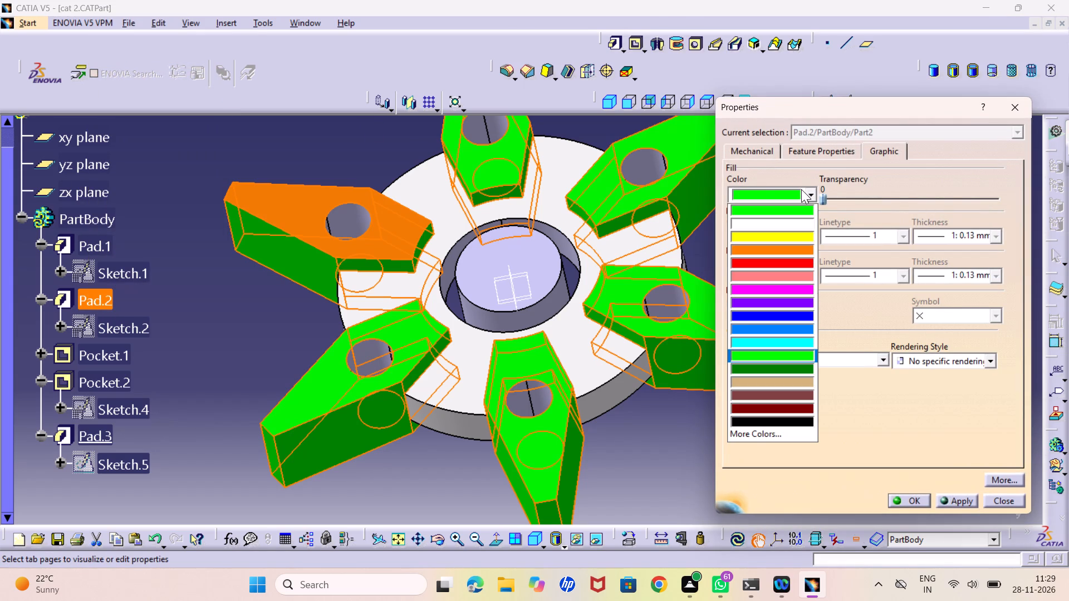
left_click(743, 250)
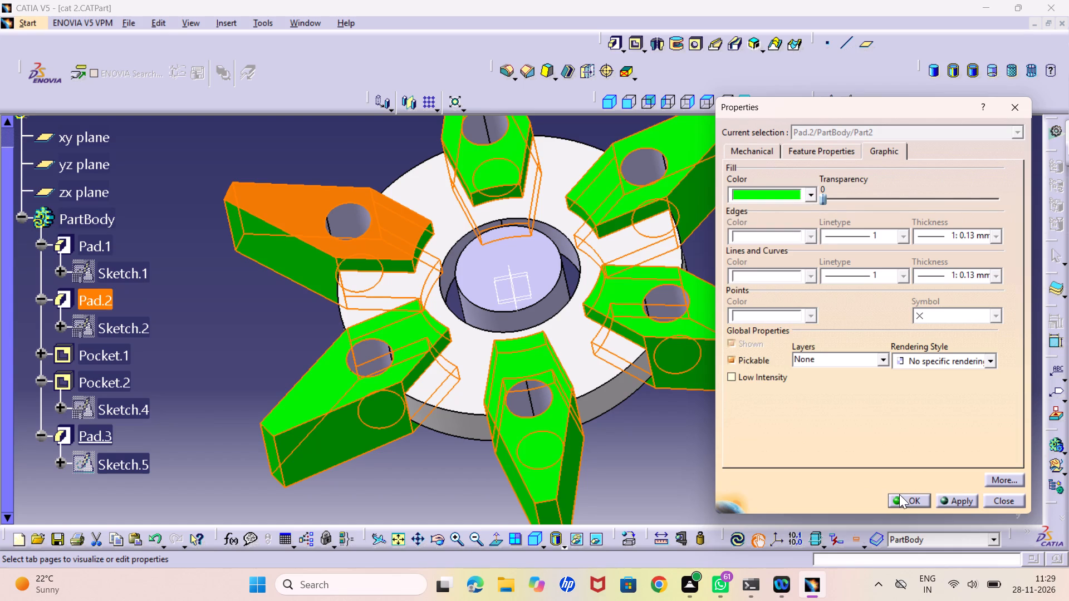
left_click(899, 496)
left_click(750, 451)
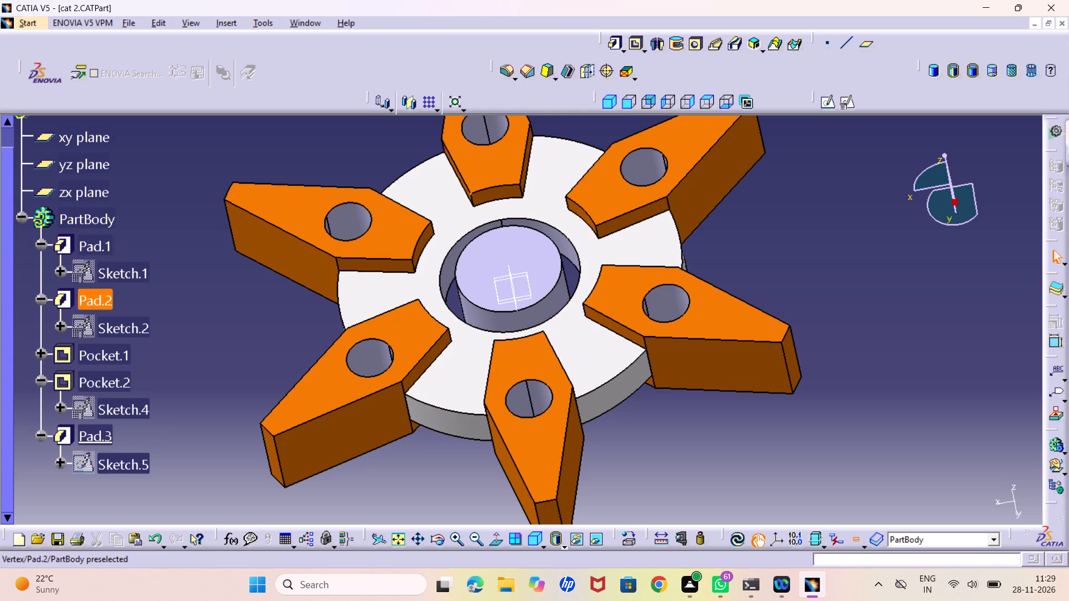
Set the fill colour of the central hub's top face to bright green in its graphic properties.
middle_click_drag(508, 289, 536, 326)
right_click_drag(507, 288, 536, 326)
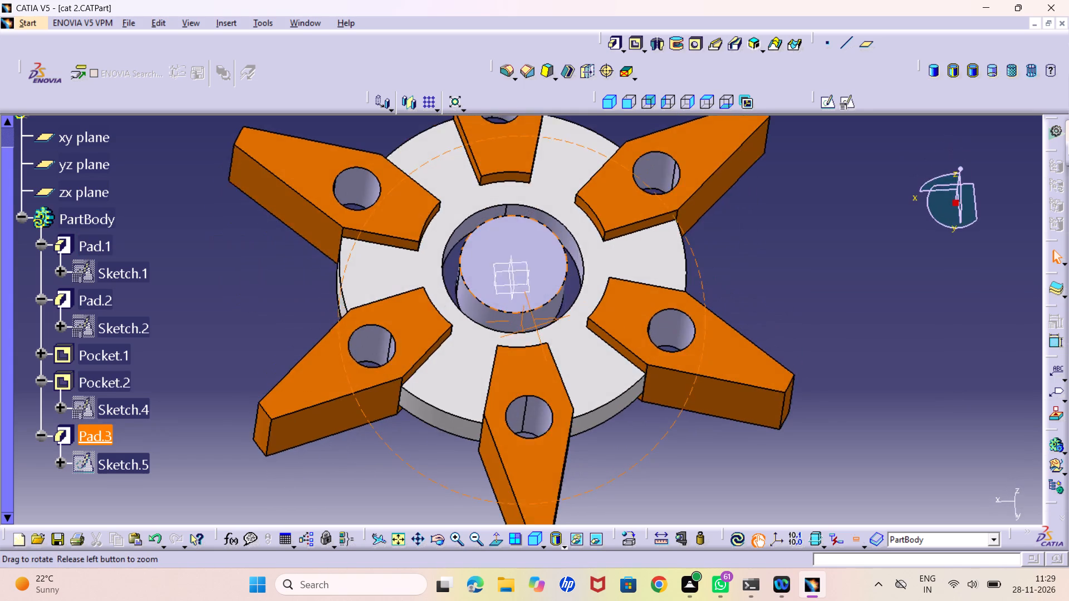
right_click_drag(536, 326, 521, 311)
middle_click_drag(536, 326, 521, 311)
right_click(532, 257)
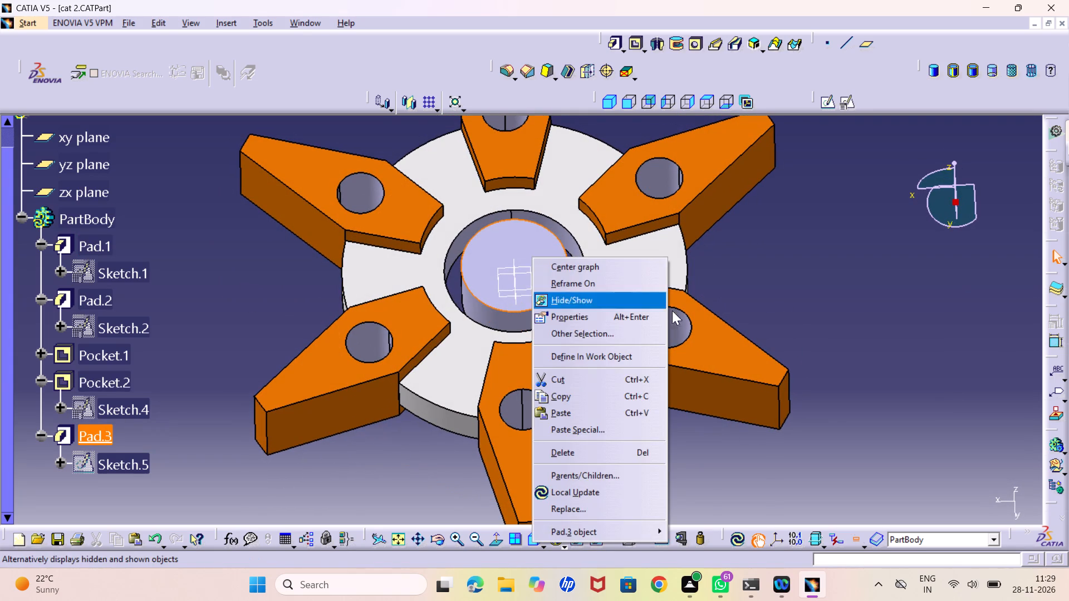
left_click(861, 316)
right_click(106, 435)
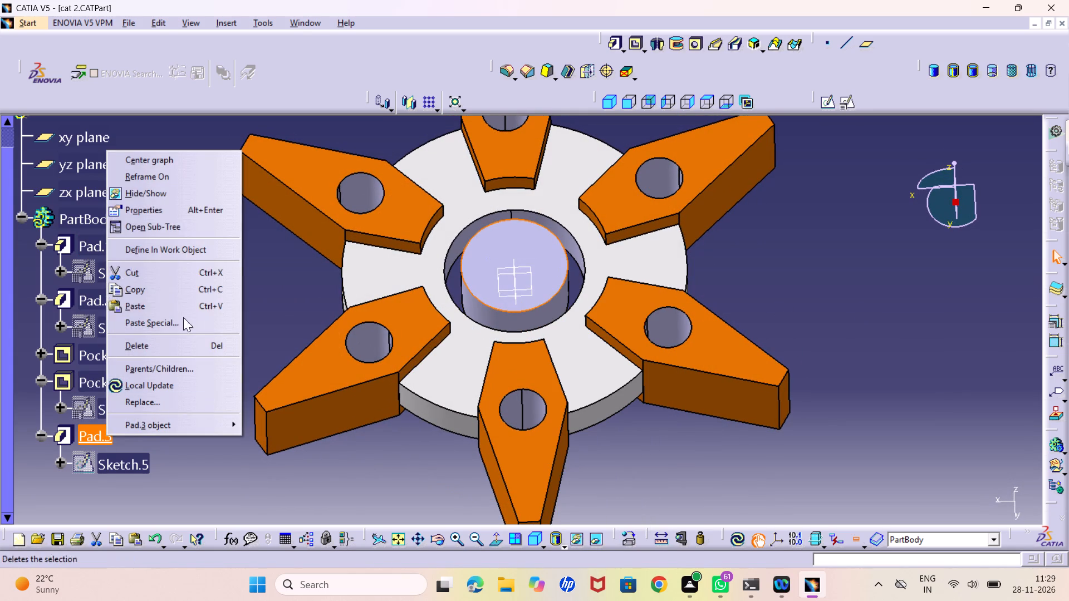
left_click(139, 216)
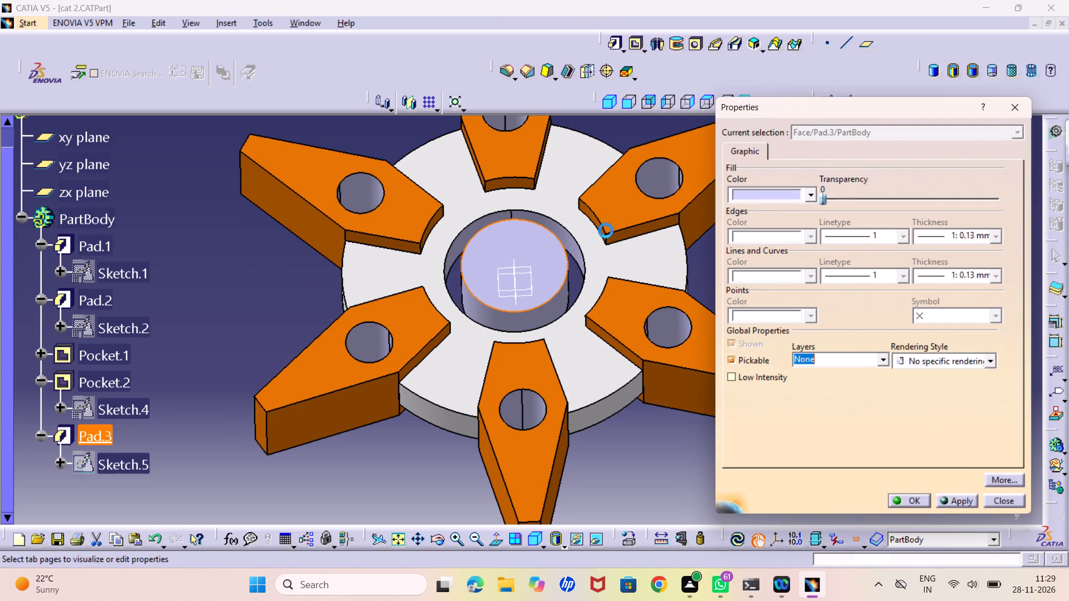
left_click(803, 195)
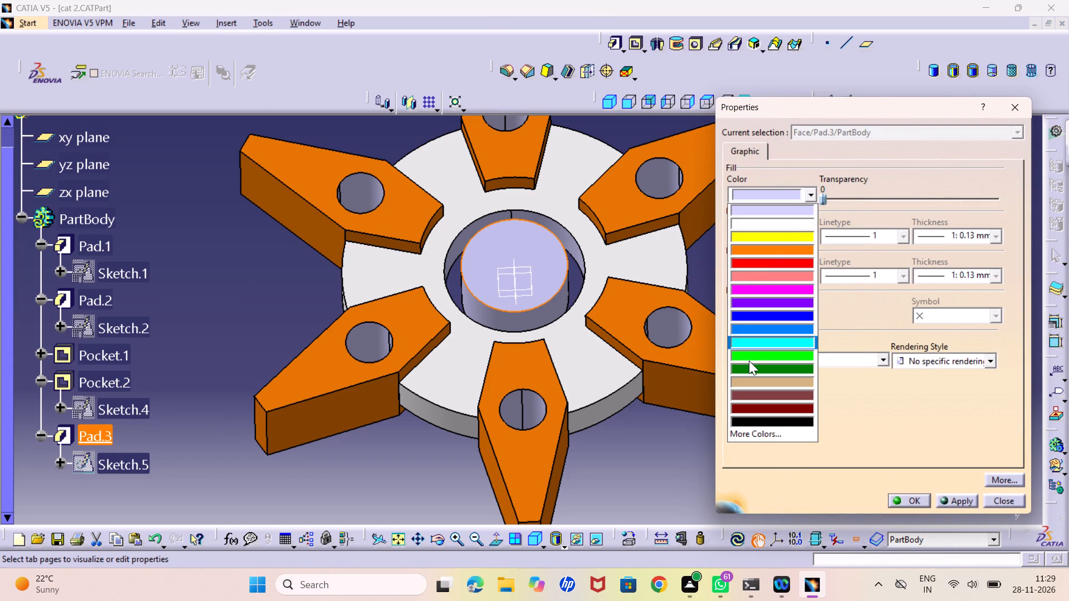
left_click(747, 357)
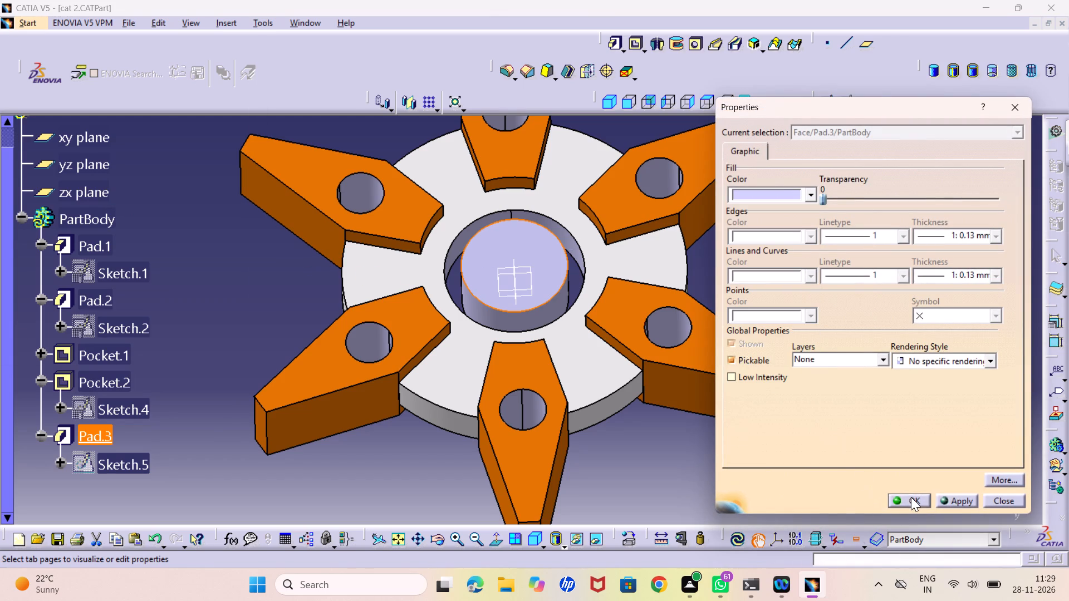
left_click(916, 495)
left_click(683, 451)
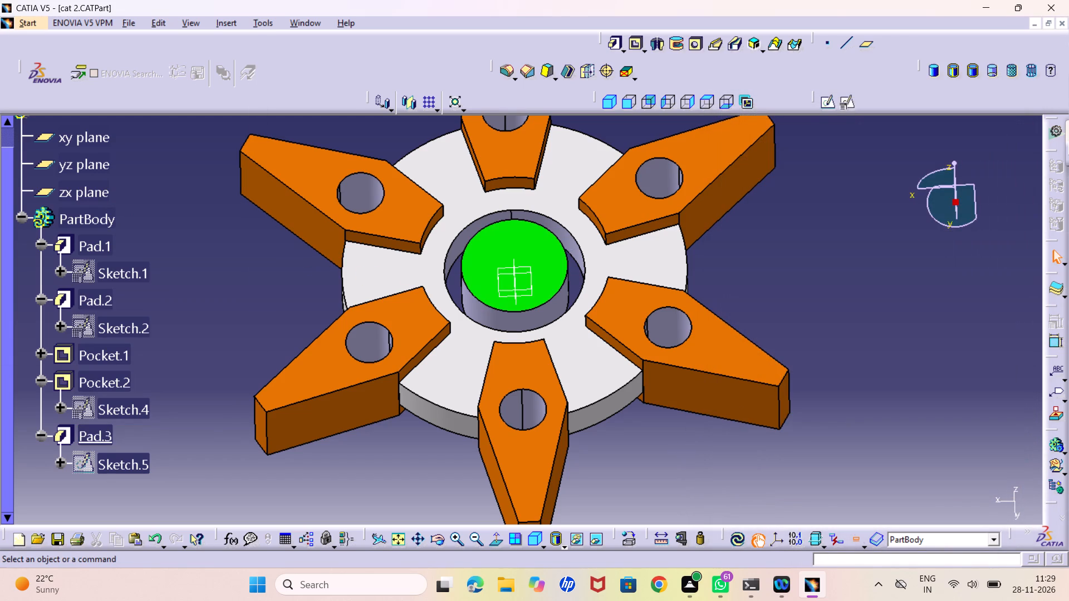
Set the fill colour of the whole central hub, Pad.3, to bright green in its graphic properties.
middle_click_drag(616, 457, 583, 278)
right_click_drag(616, 457, 583, 278)
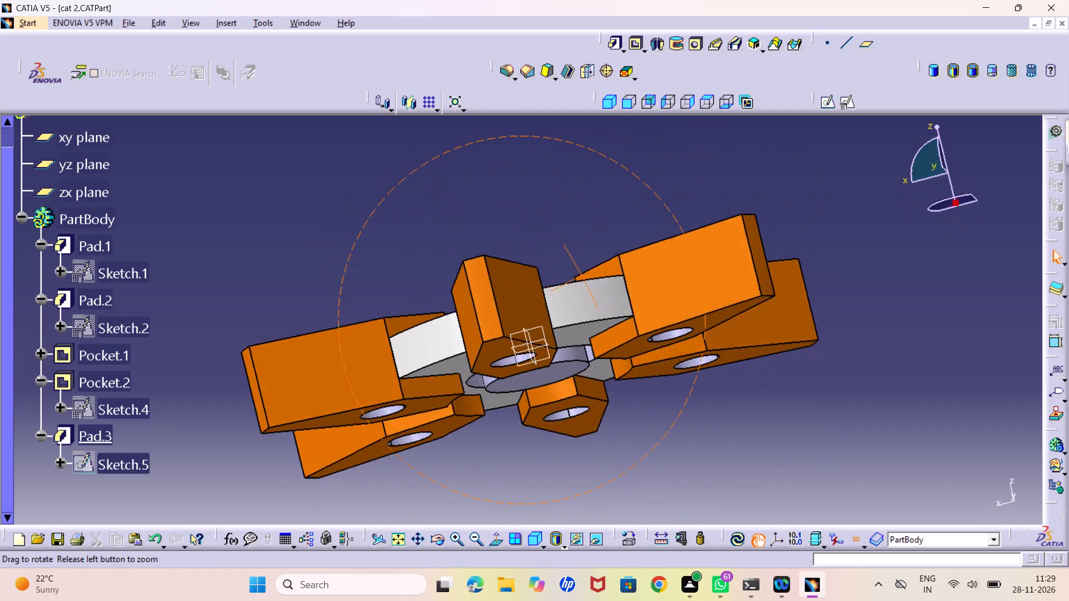
middle_click_drag(583, 278, 577, 352)
right_click_drag(583, 278, 577, 352)
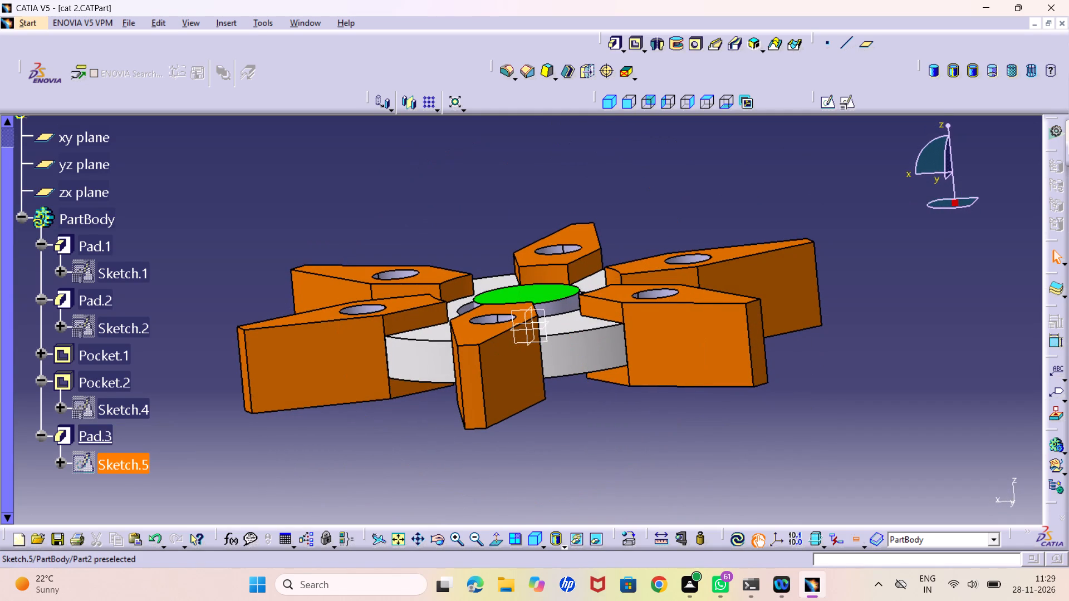
middle_click_drag(393, 361, 416, 402)
right_click_drag(396, 360, 416, 402)
right_click(102, 430)
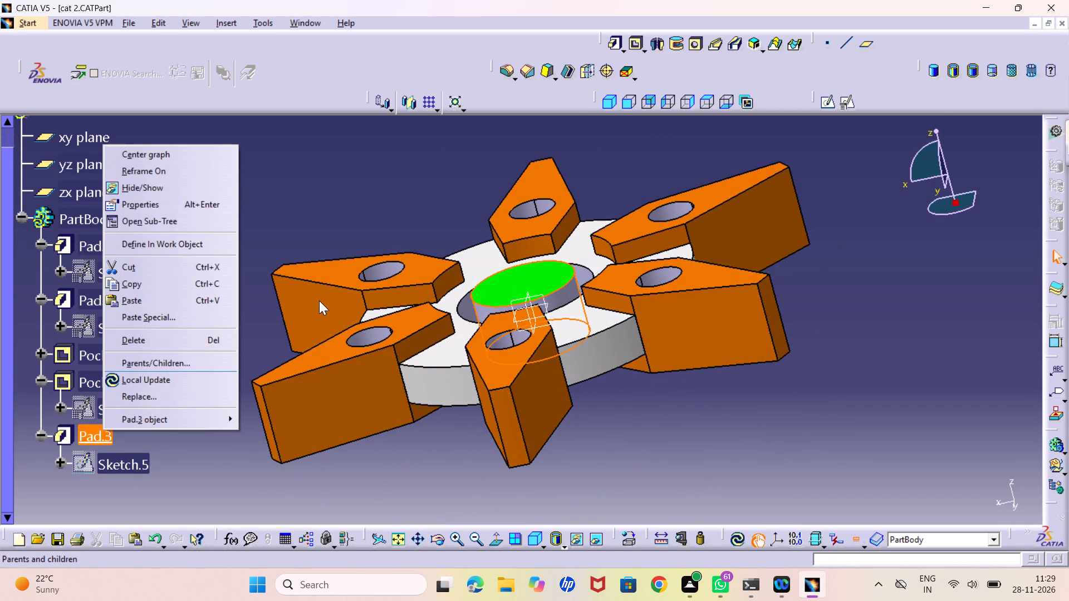
left_click(149, 210)
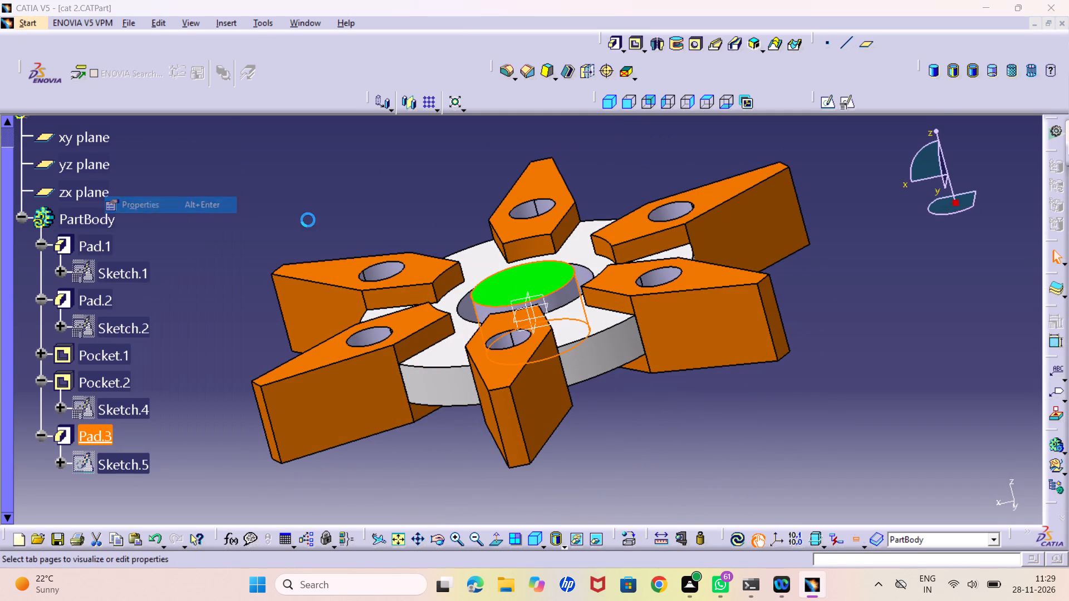
left_click(808, 195)
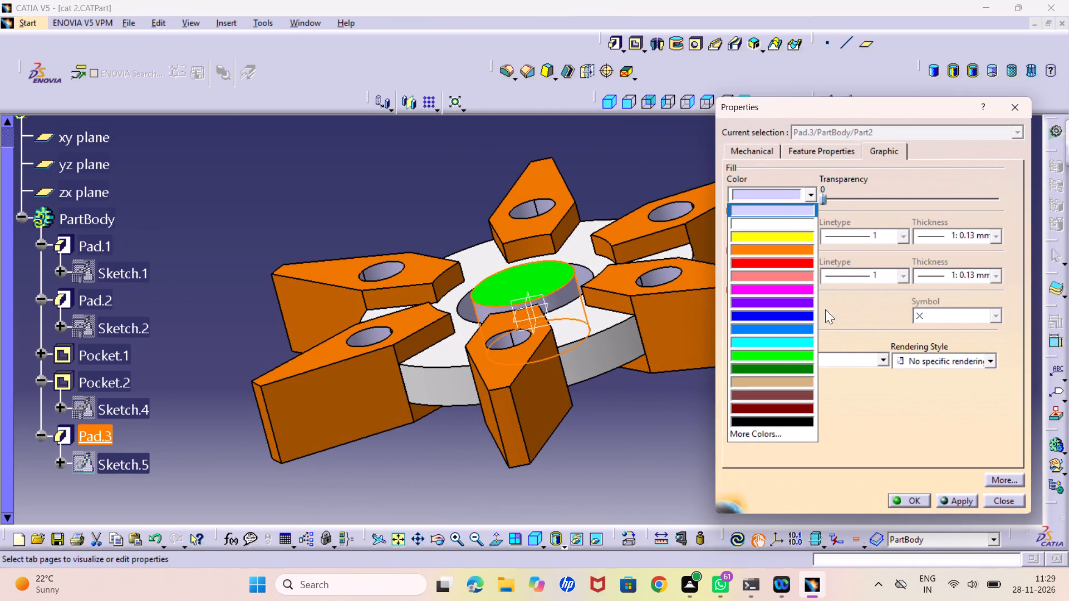
left_click(781, 356)
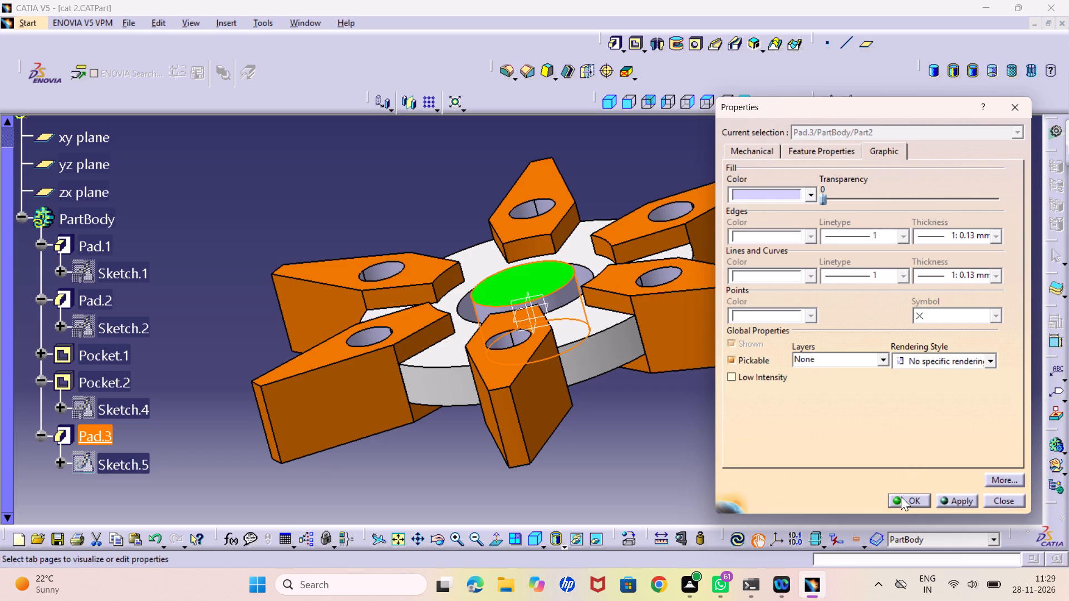
left_click(901, 496)
left_click(674, 447)
Examine the recoloured hub, disc and blades from above, below and the isometric view, and zoom in on the hub.
middle_click_drag(589, 416, 589, 416)
right_click_drag(589, 416, 589, 416)
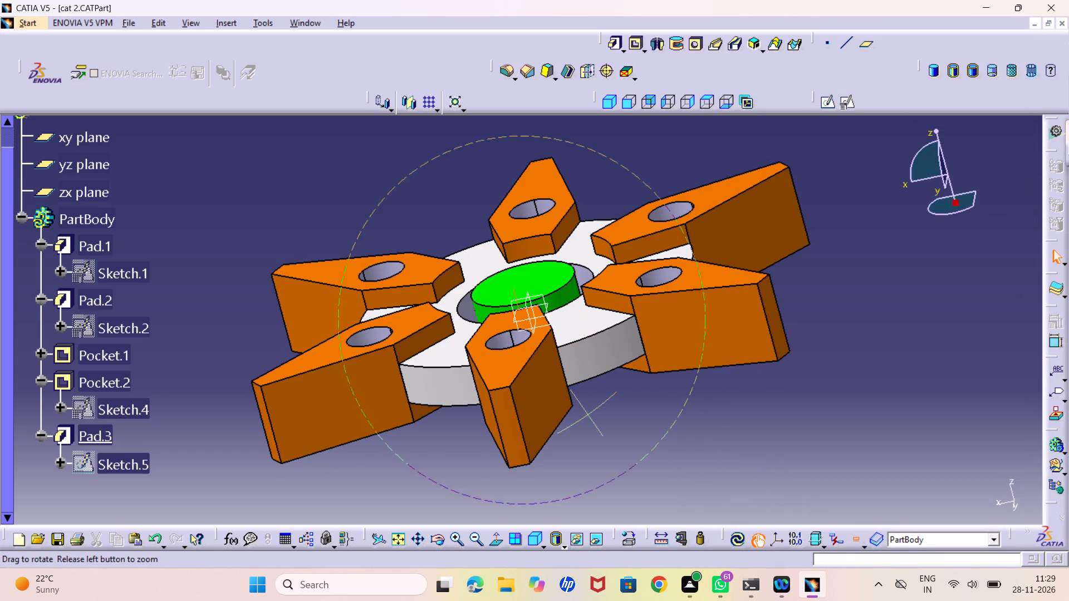
middle_click_drag(589, 416, 507, 283)
right_click_drag(589, 416, 507, 283)
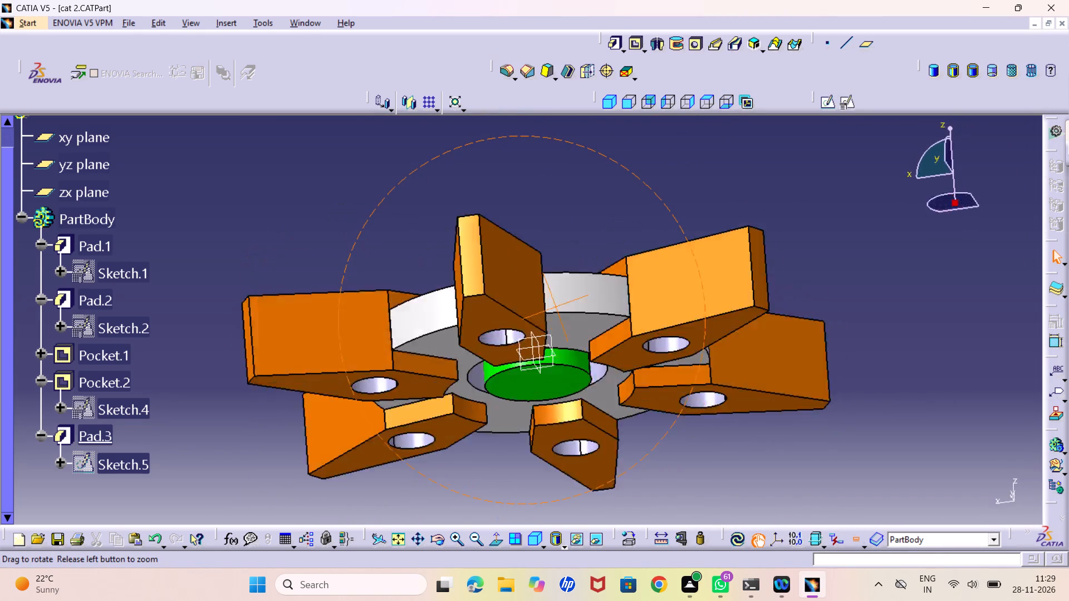
middle_click_drag(507, 283, 679, 372)
right_click_drag(507, 283, 685, 368)
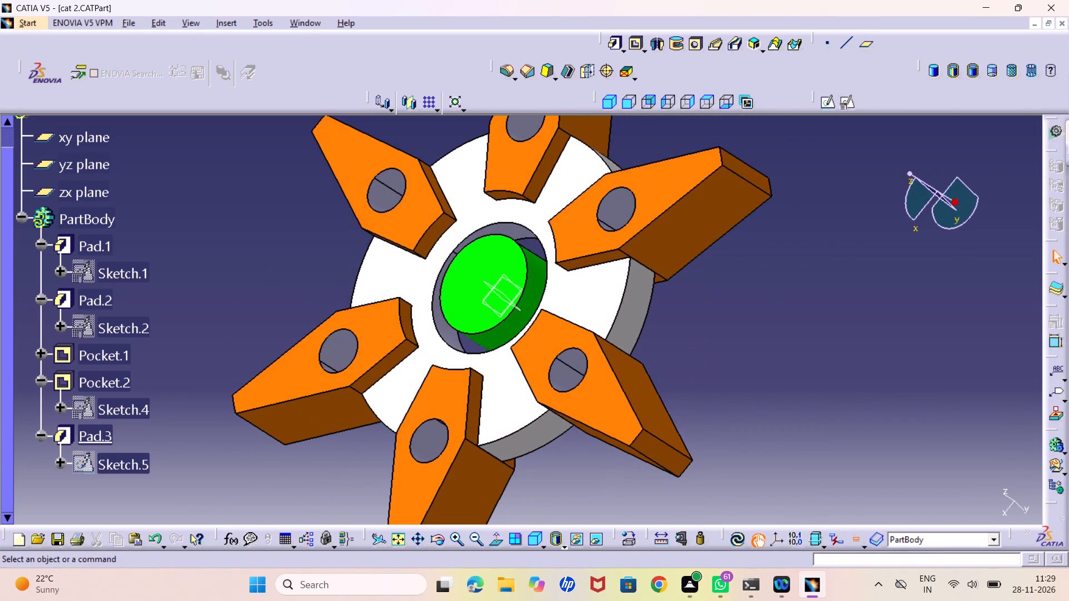
left_click(616, 102)
middle_click_drag(781, 190, 790, 224)
right_click(781, 190)
middle_click_drag(763, 314, 631, 348)
right_click_drag(763, 314, 631, 348)
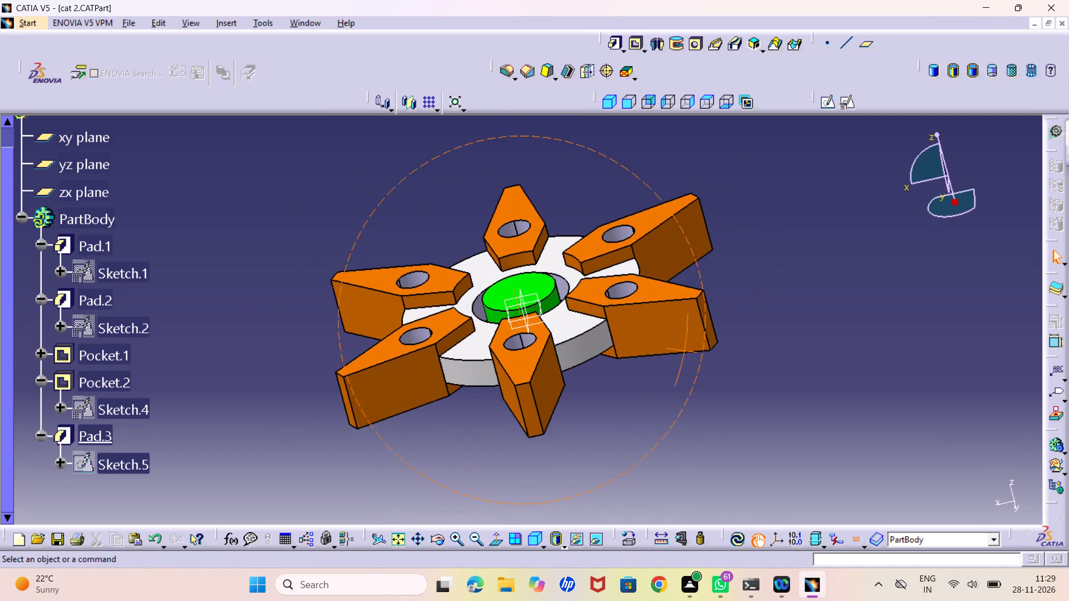
right_click_drag(631, 348, 628, 352)
middle_click_drag(631, 348, 628, 352)
middle_click_drag(617, 376, 628, 425)
right_click_drag(617, 377, 628, 425)
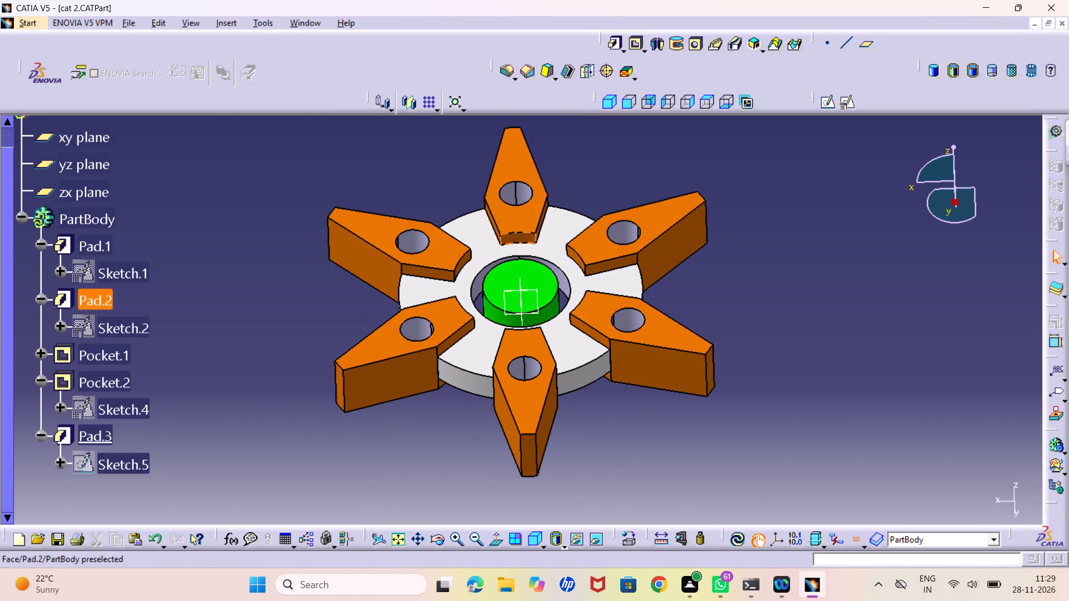
middle_click_drag(488, 285, 501, 251)
right_click(488, 293)
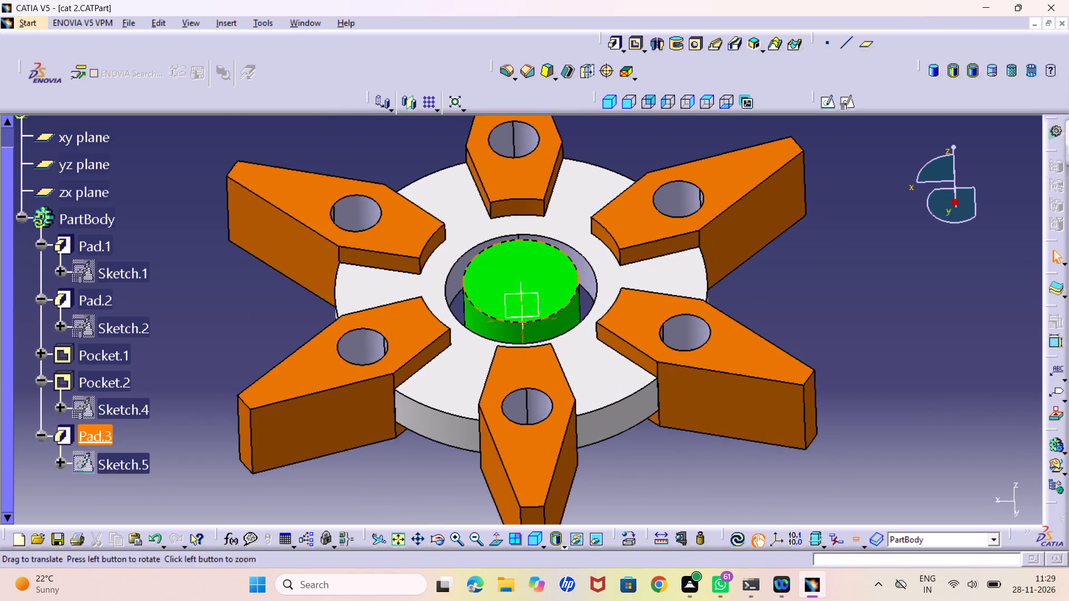
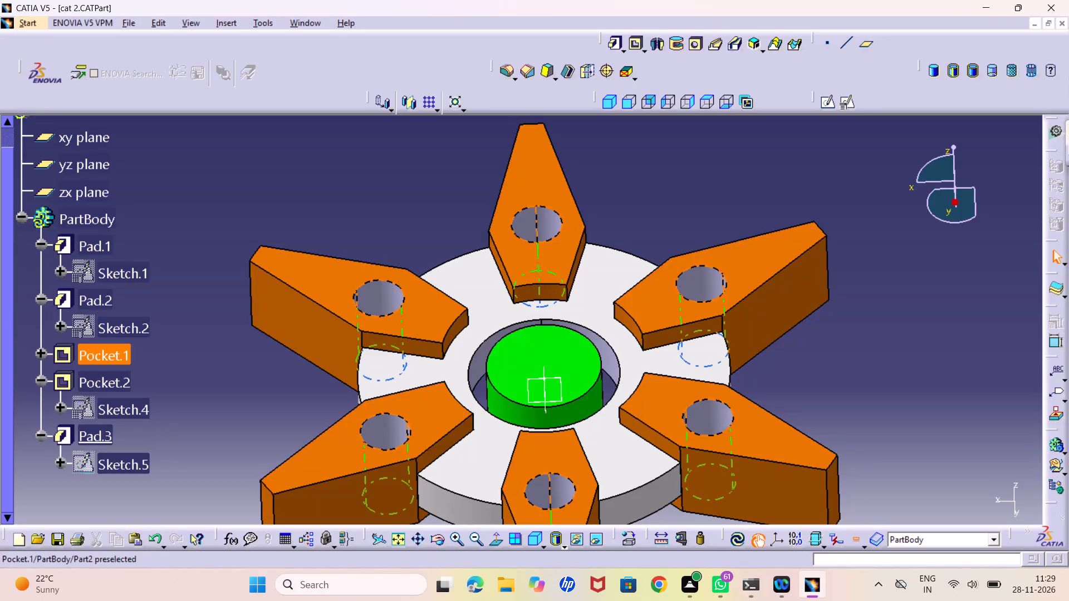
Set the fill colour of the blade holes, Pocket.1, to dark blue in their graphic properties.
right_click(116, 347)
left_click(168, 122)
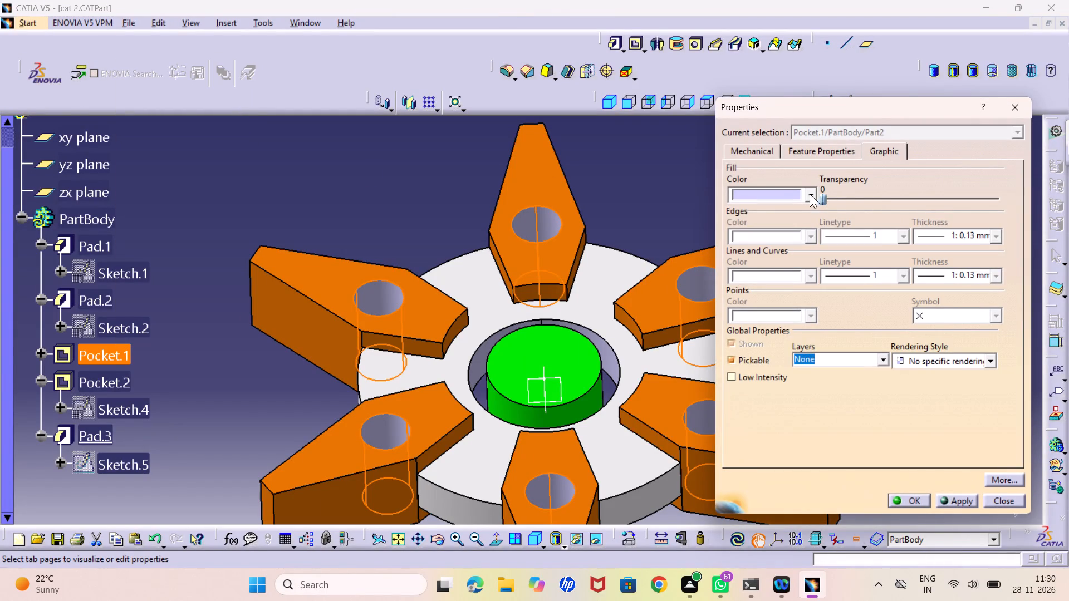
left_click(810, 194)
left_click(768, 314)
left_click(910, 494)
left_click(891, 437)
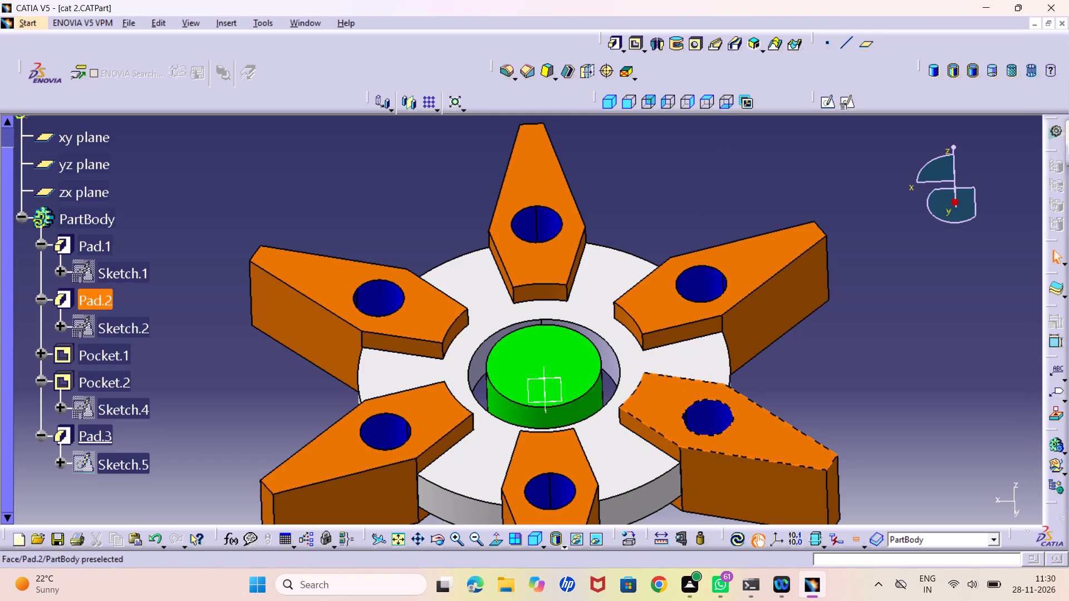
Examine the recoloured blade holes from several angles and in the isometric view, adjusting the zoom on the part.
middle_click_drag(641, 443, 644, 431)
right_click_drag(641, 443, 644, 431)
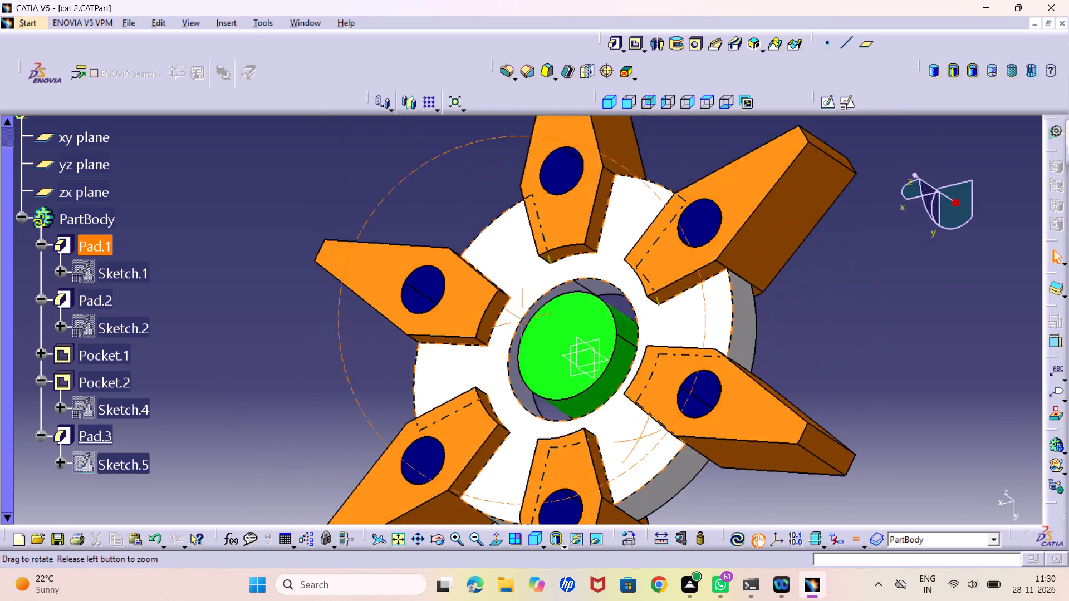
right_click_drag(644, 431, 672, 389)
middle_click_drag(644, 431, 672, 389)
left_click(612, 103)
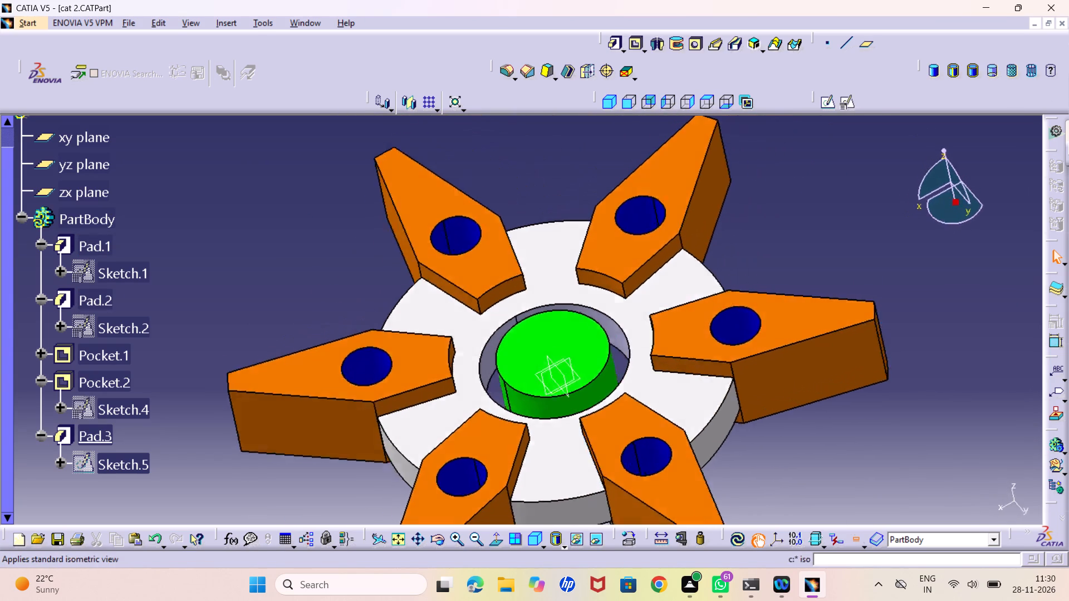
middle_click_drag(733, 228, 742, 252)
right_click(733, 228)
middle_click_drag(814, 408, 812, 389)
right_click(814, 408)
middle_click_drag(806, 437, 797, 398)
right_click(796, 410)
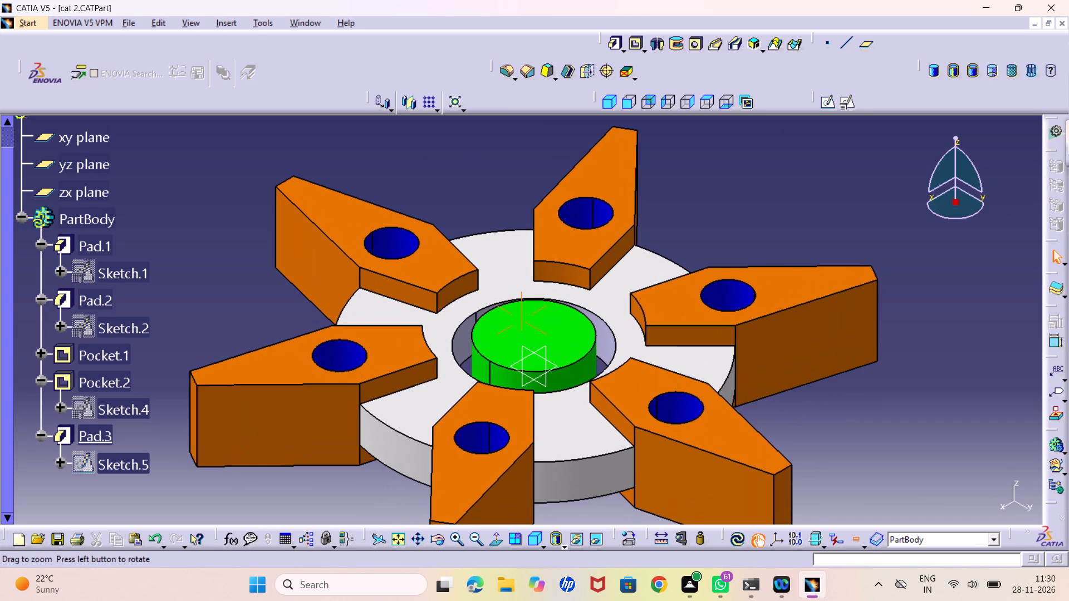
middle_click_drag(797, 398, 803, 407)
right_click(797, 398)
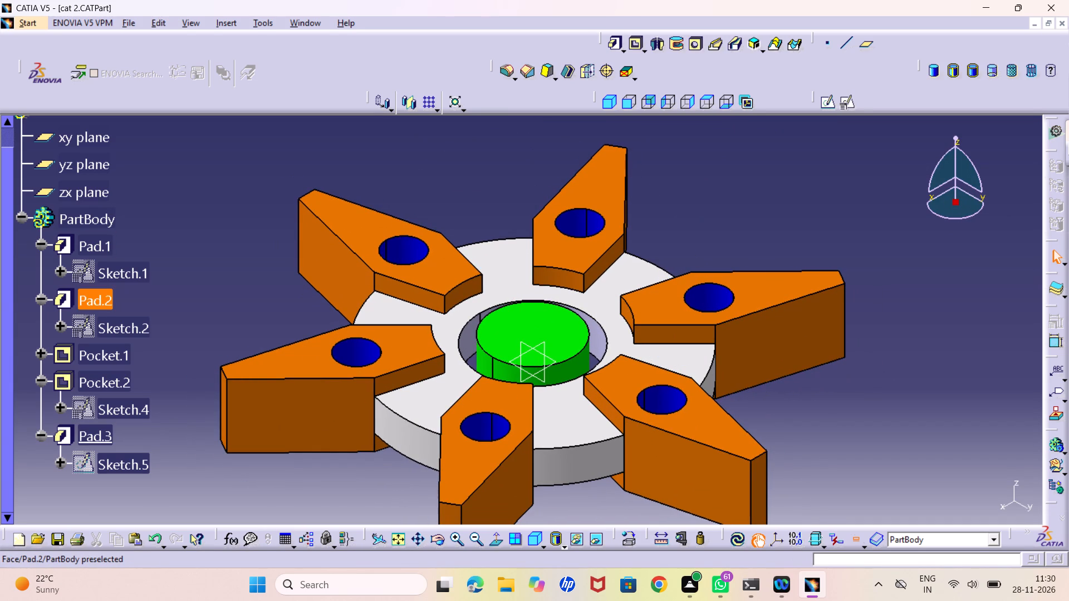
Save the cat 2 part file.
key("ctrl+s")
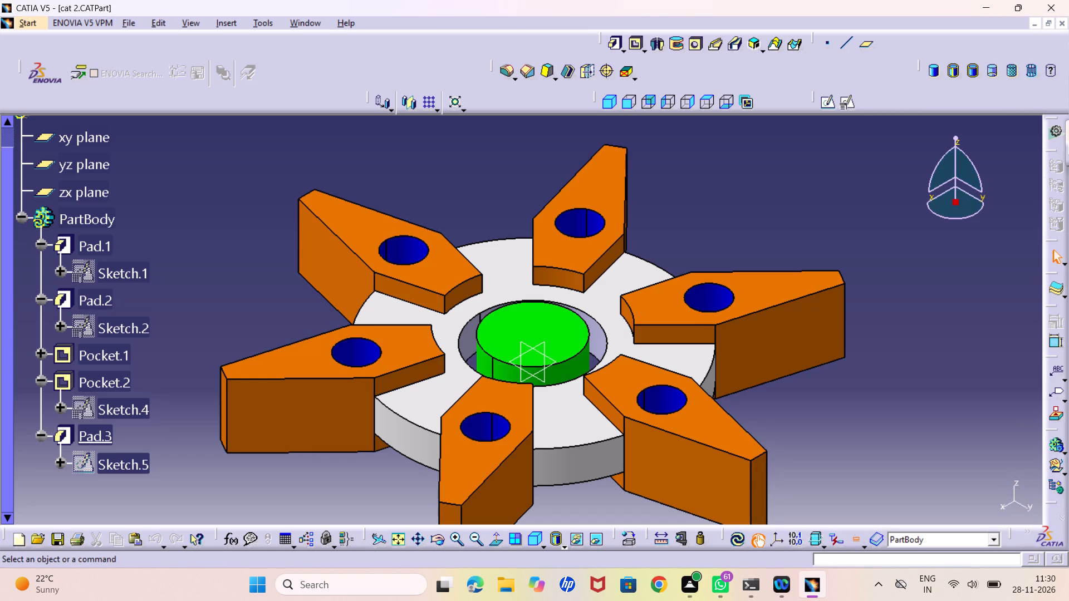
key("ctrl+s")
Inspect the coloured part close up around the hub and zoomed out with all six blades in view.
scroll(546, 380, "up", 1)
middle_click_drag(546, 380, 536, 350)
right_click(546, 380)
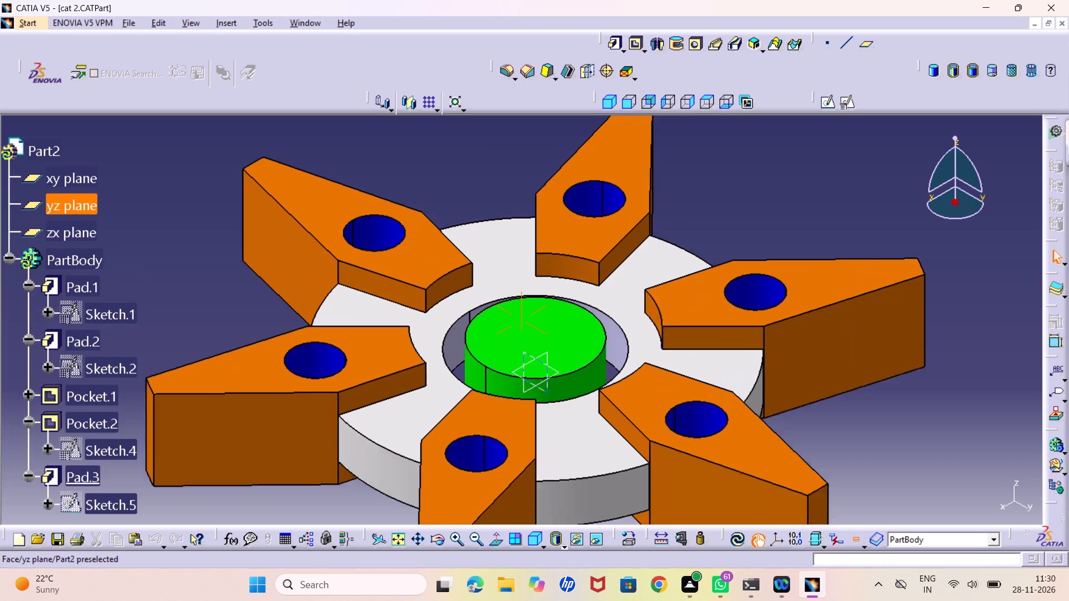
middle_click_drag(536, 350, 545, 401)
right_click(524, 305)
middle_click_drag(553, 378, 554, 360)
right_click(553, 378)
middle_click_drag(565, 356, 578, 376)
right_click(565, 356)
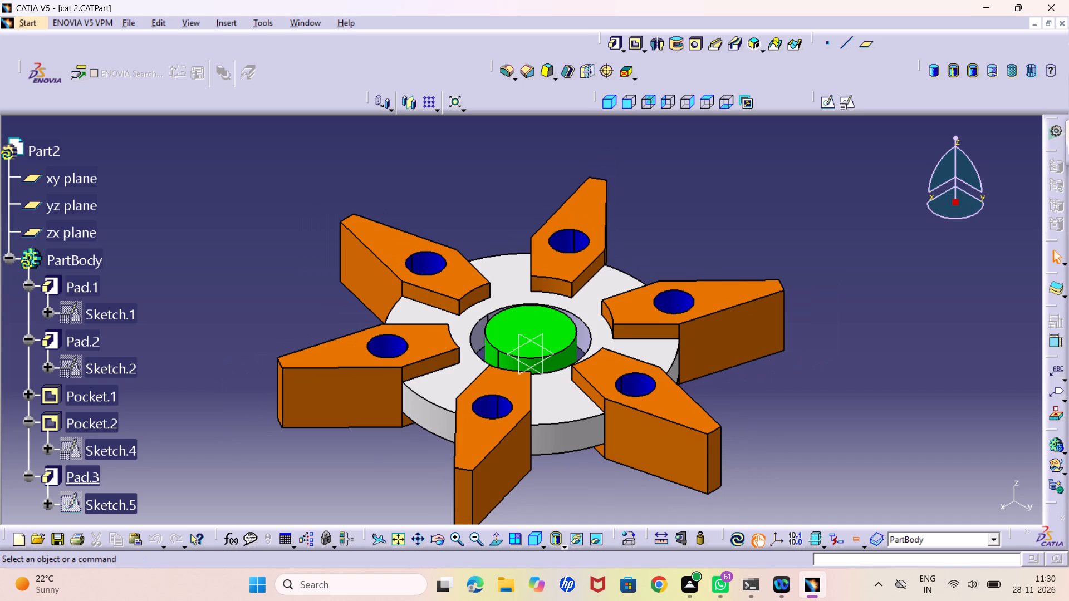
Save the cat 2 part file again.
key("ctrl+s")
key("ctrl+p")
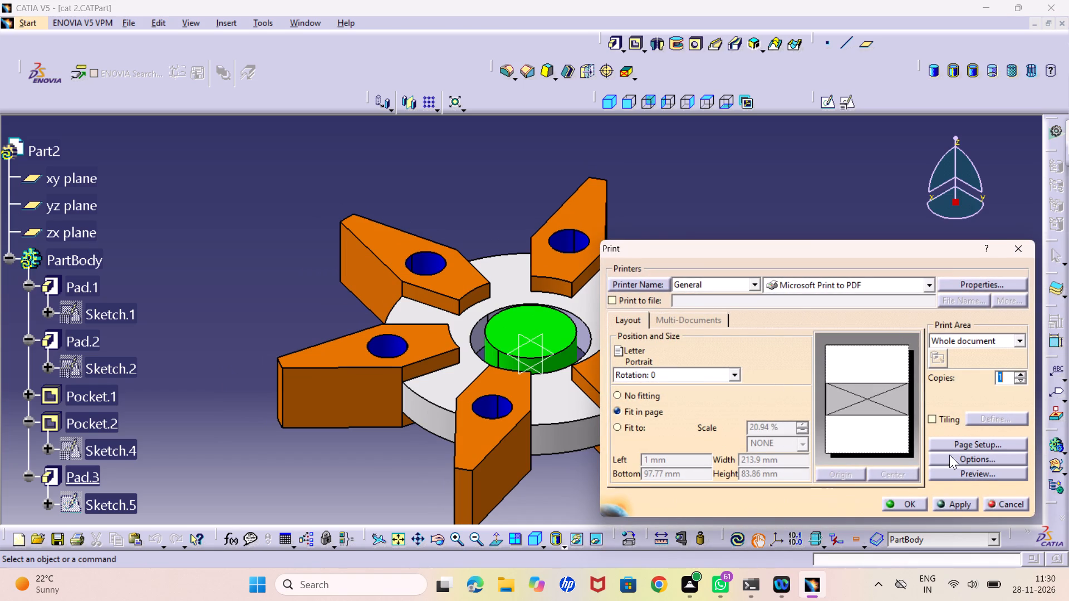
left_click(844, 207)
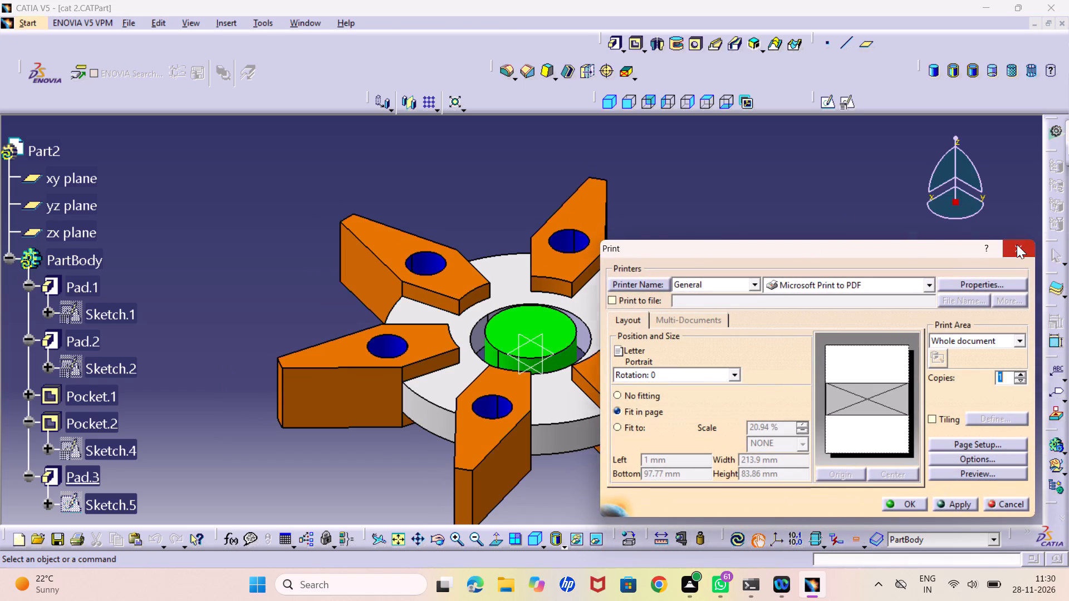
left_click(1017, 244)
Centre the whole part in view and open the properties of the base disc, Pad.1.
middle_click_drag(404, 430, 408, 389)
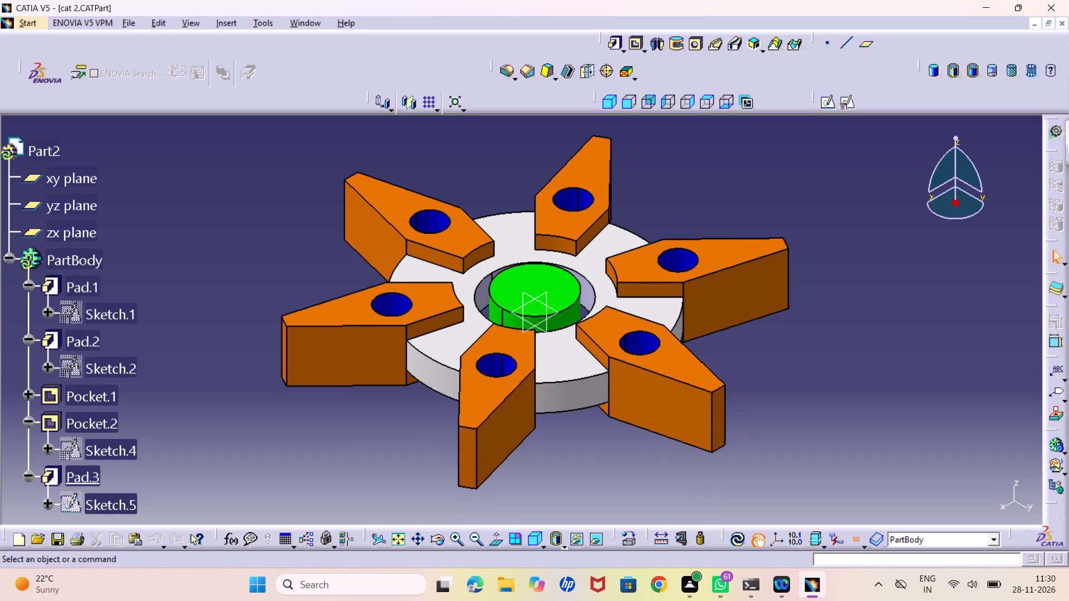
right_click(77, 288)
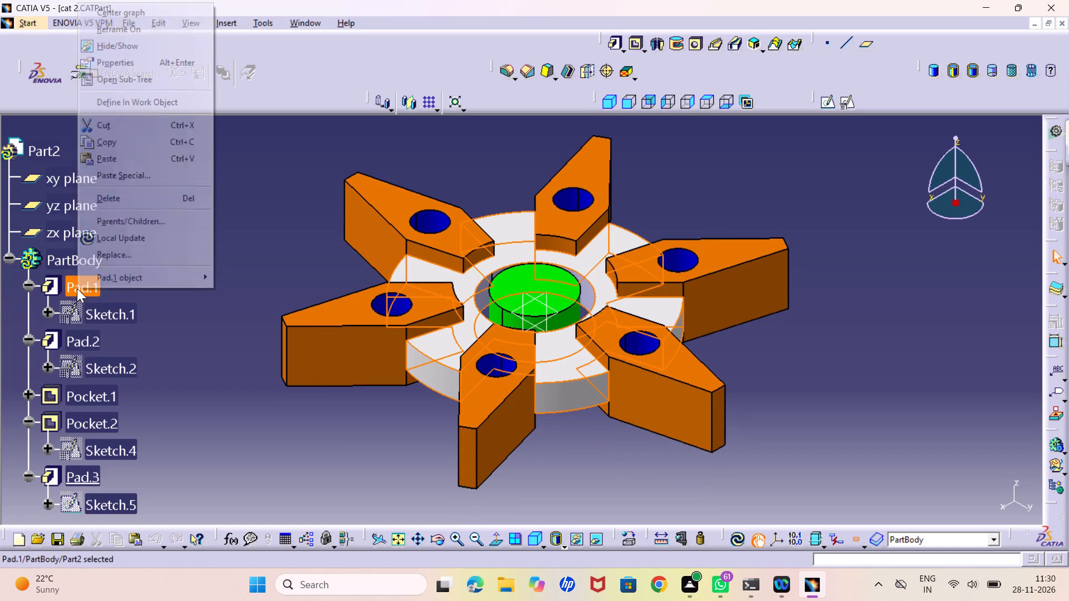
left_click(111, 65)
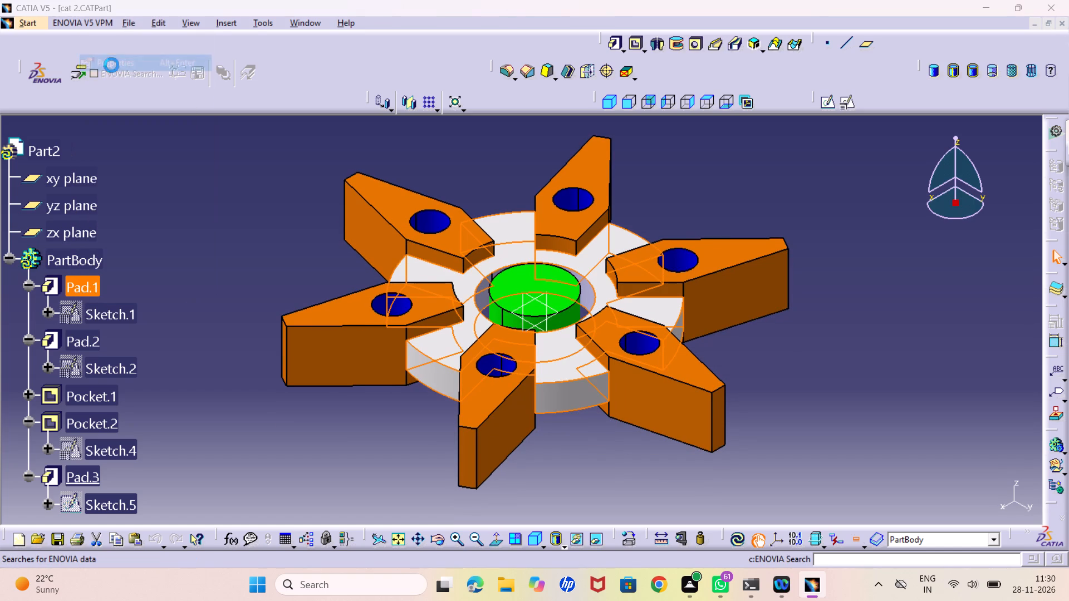
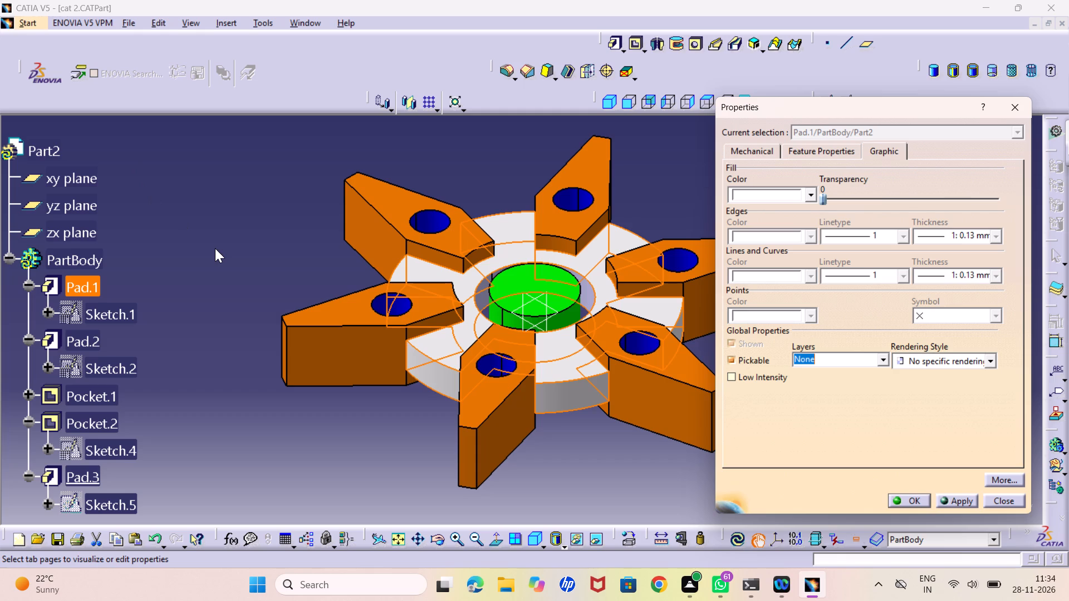
Close the base disc's properties without changes and clear the selection.
left_click(1018, 100)
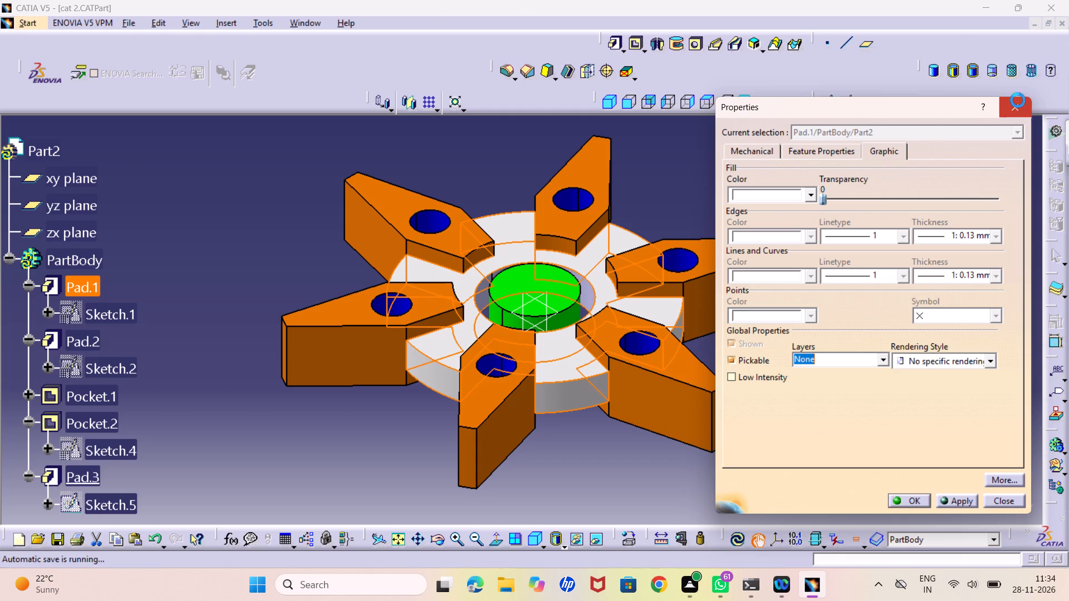
left_click(837, 345)
middle_click_drag(799, 357, 810, 361)
right_click(799, 357)
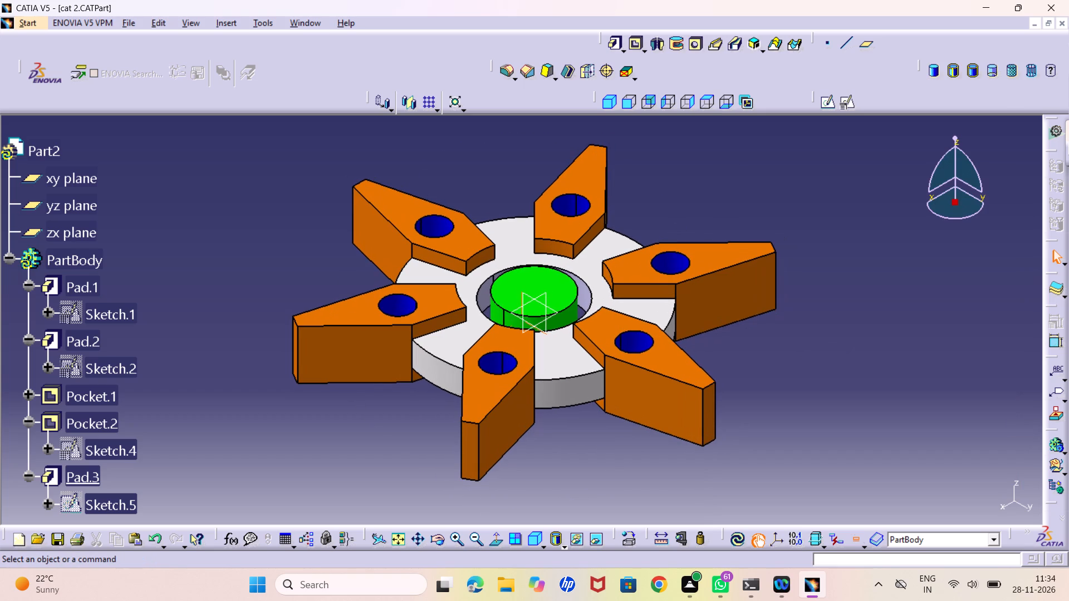
Preview the part's printout and print it with Microsoft Print to PDF, saving the output as cat 2 in the catia project folder.
key("ctrl+p")
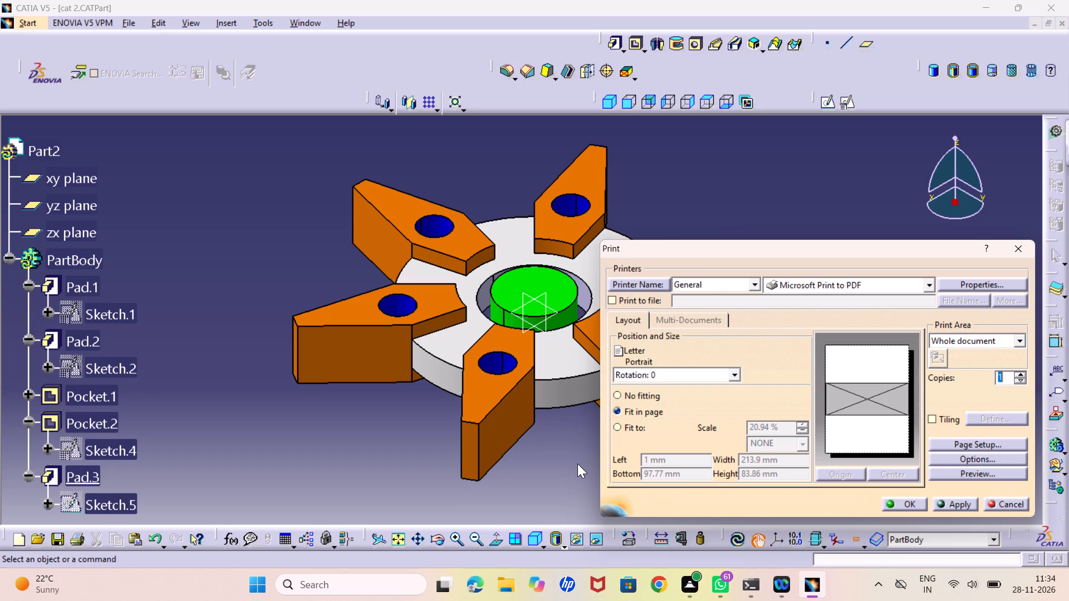
left_click(964, 475)
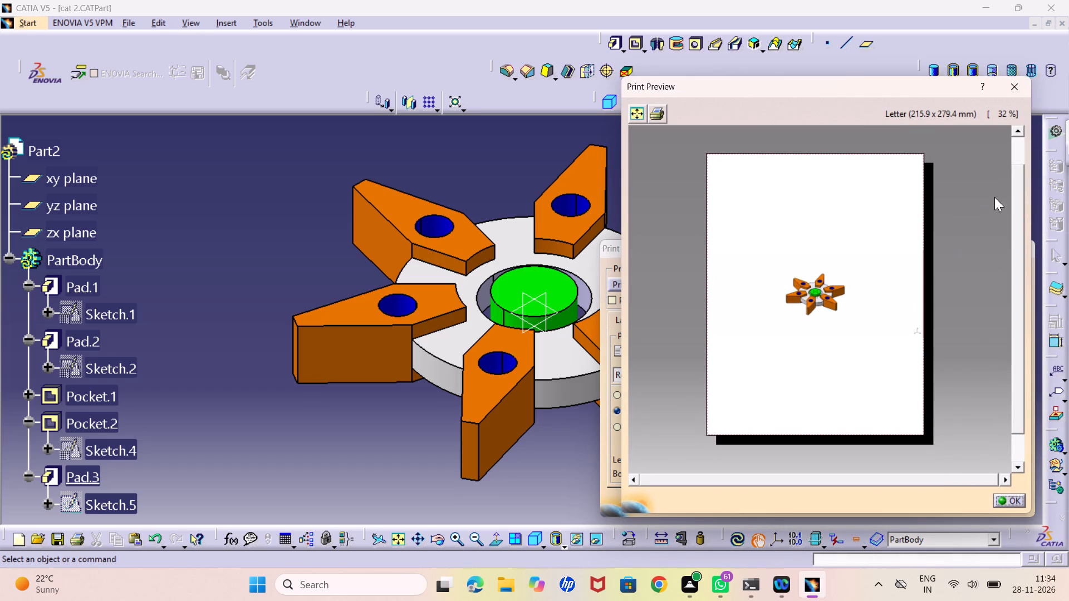
left_click(1015, 494)
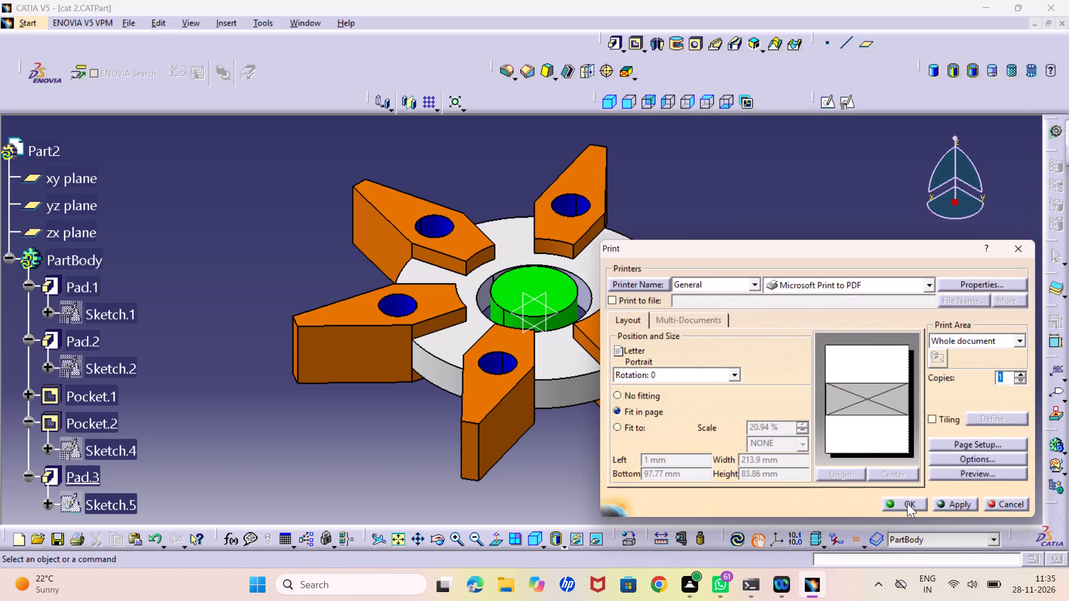
left_click(907, 503)
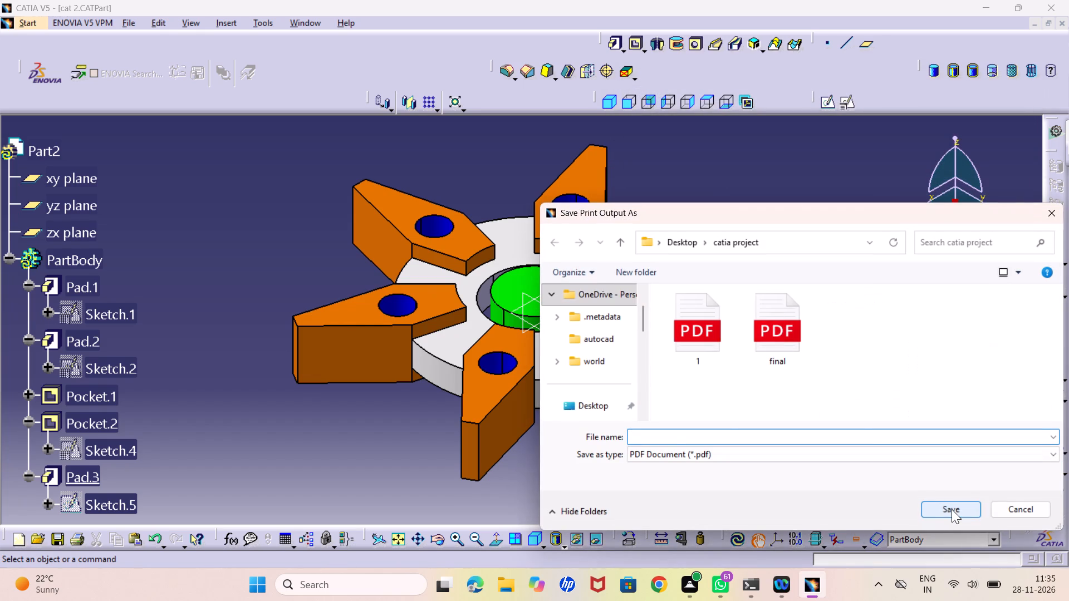
type("car")
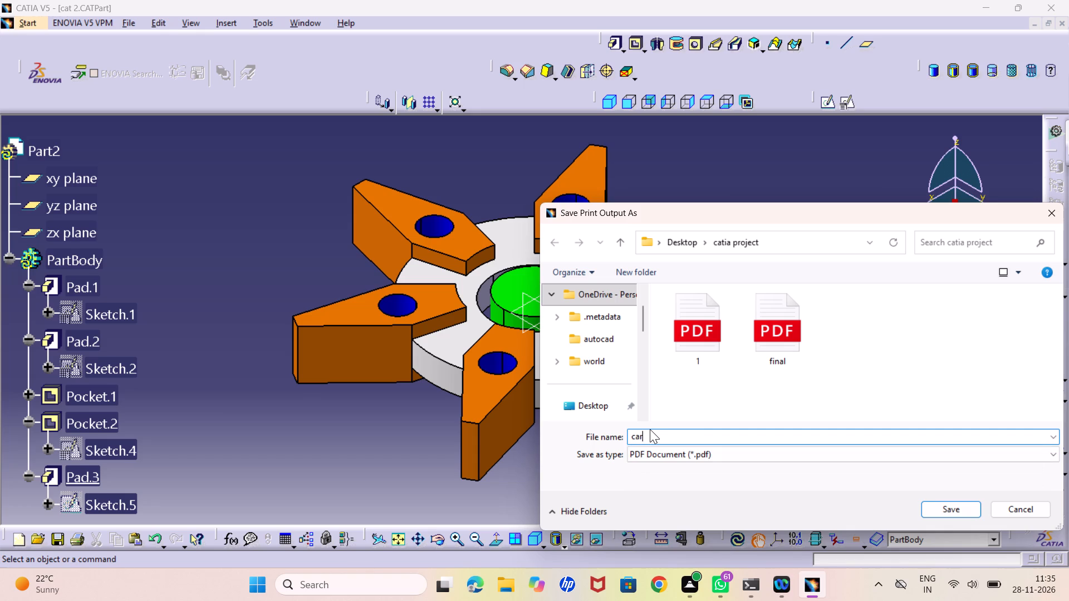
key("BackSpace")
type("t 2")
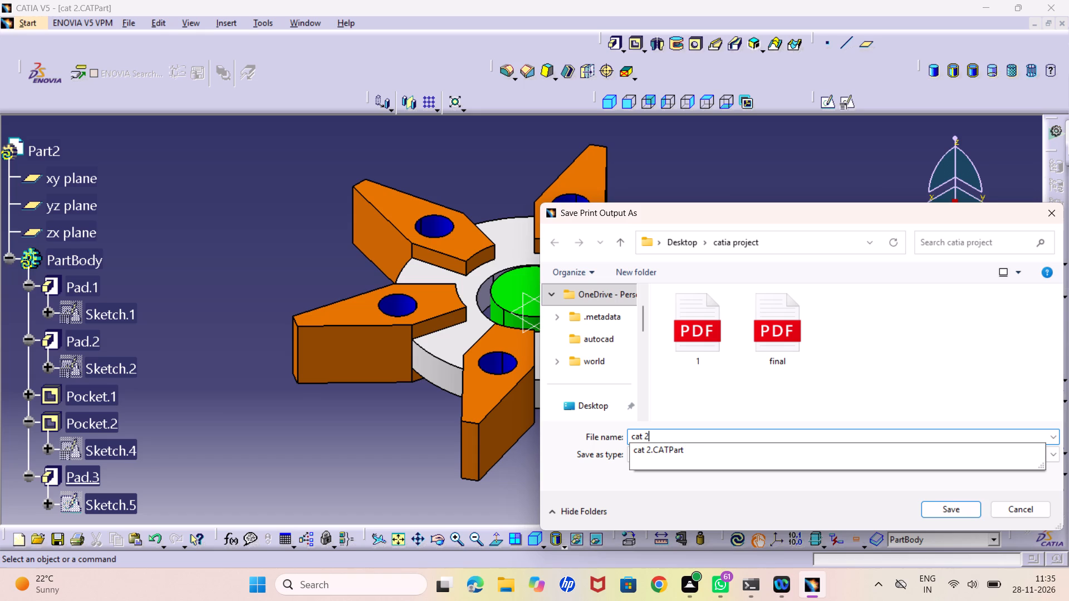
key("Return")
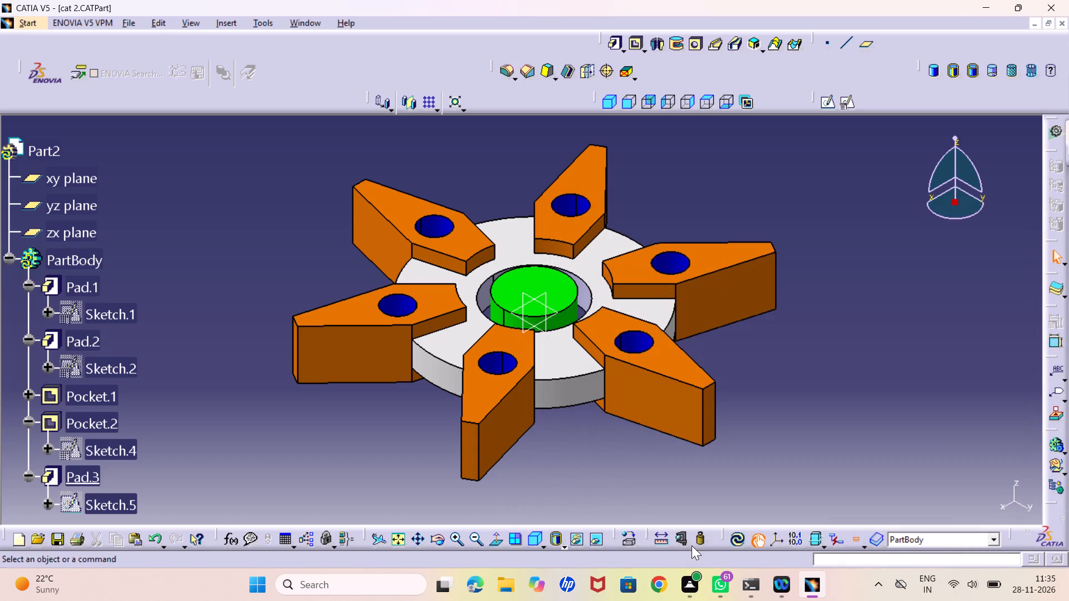
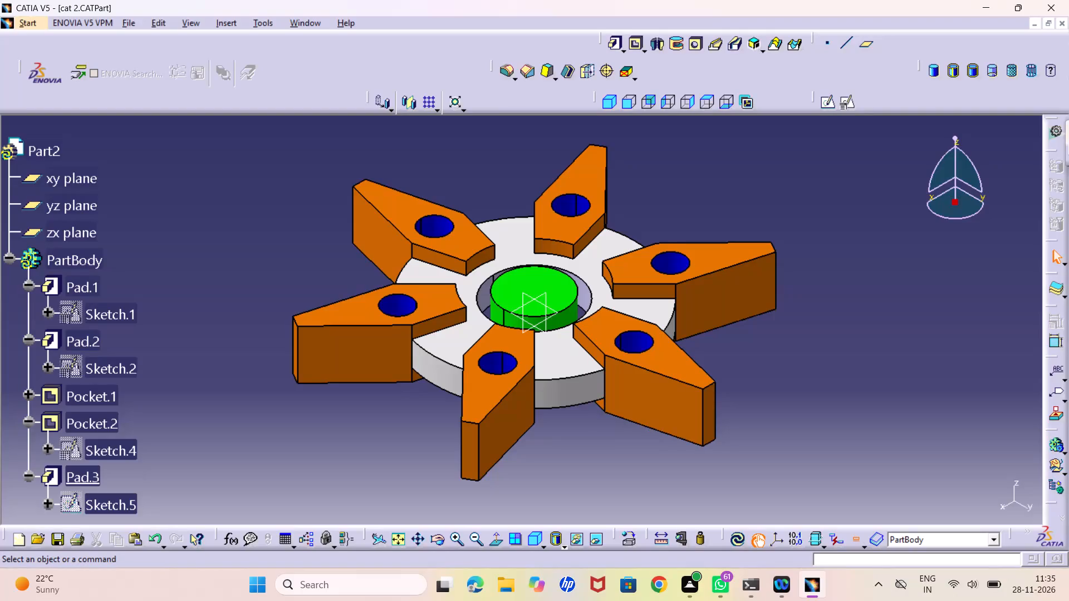
Inspect the green hub and the surrounding central pocket up close to check their colouring.
middle_click_drag(582, 426, 585, 459)
right_click(585, 459)
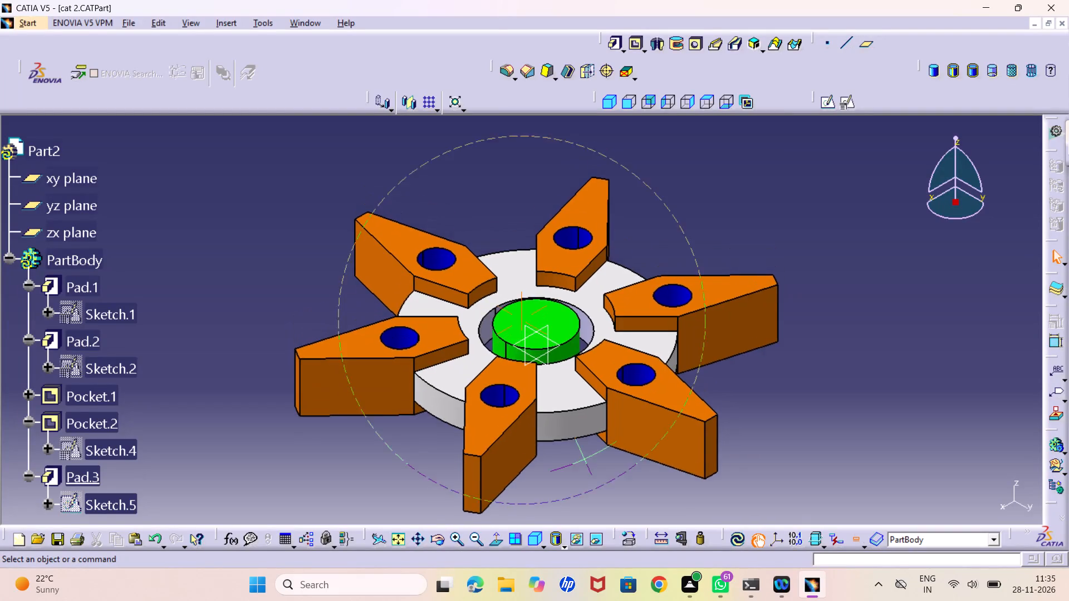
middle_click_drag(585, 459, 580, 419)
middle_click_drag(545, 456, 530, 415)
scroll(77, 378, "down", 3)
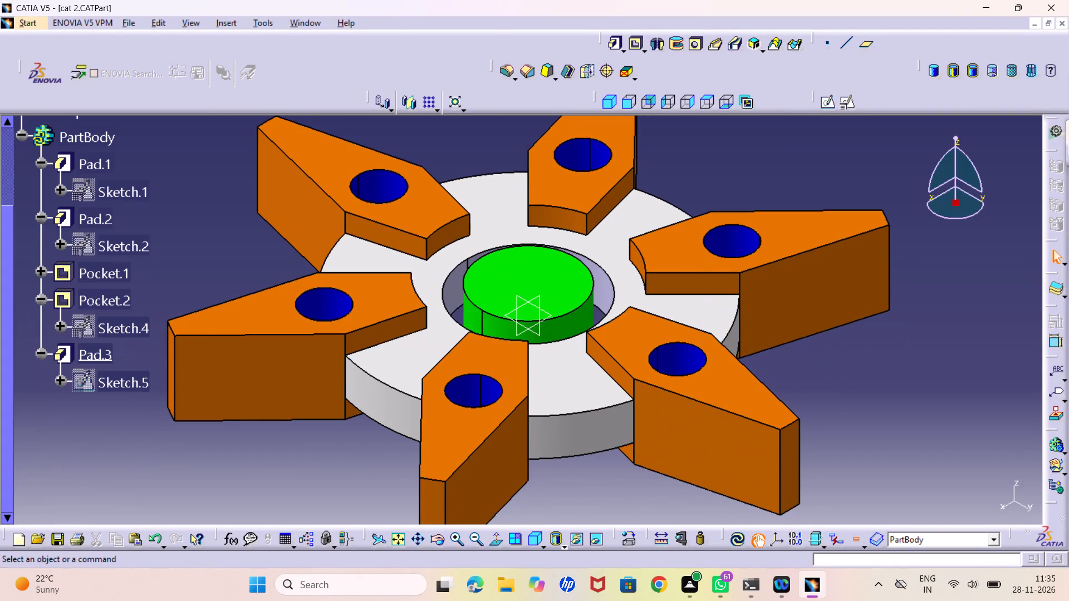
middle_click_drag(410, 304, 367, 127)
right_click(410, 304)
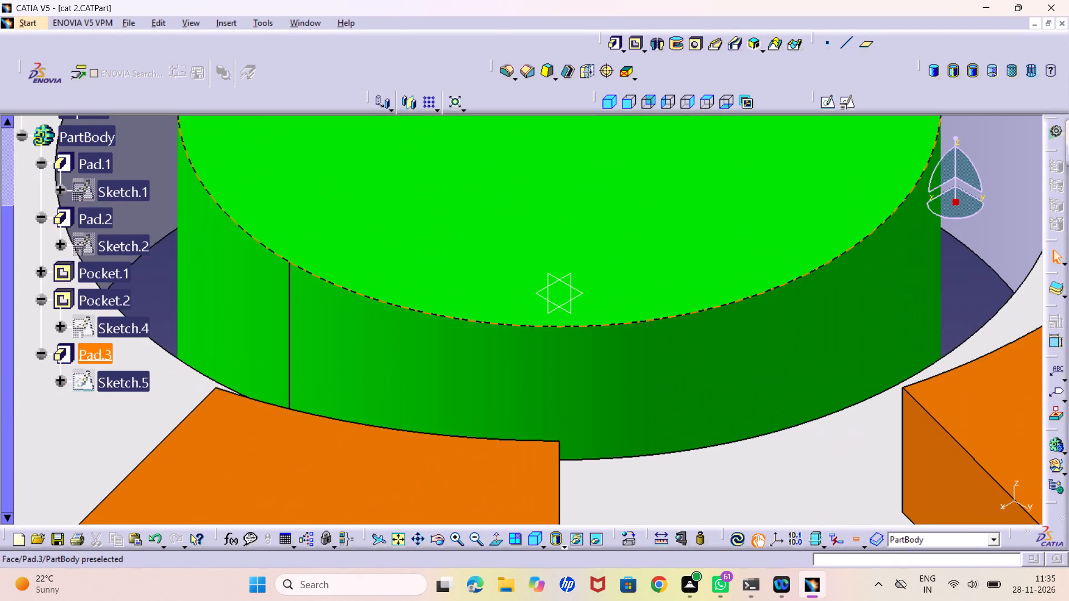
middle_click_drag(345, 310, 560, 472)
middle_click_drag(443, 359, 393, 312)
right_click_drag(443, 359, 393, 312)
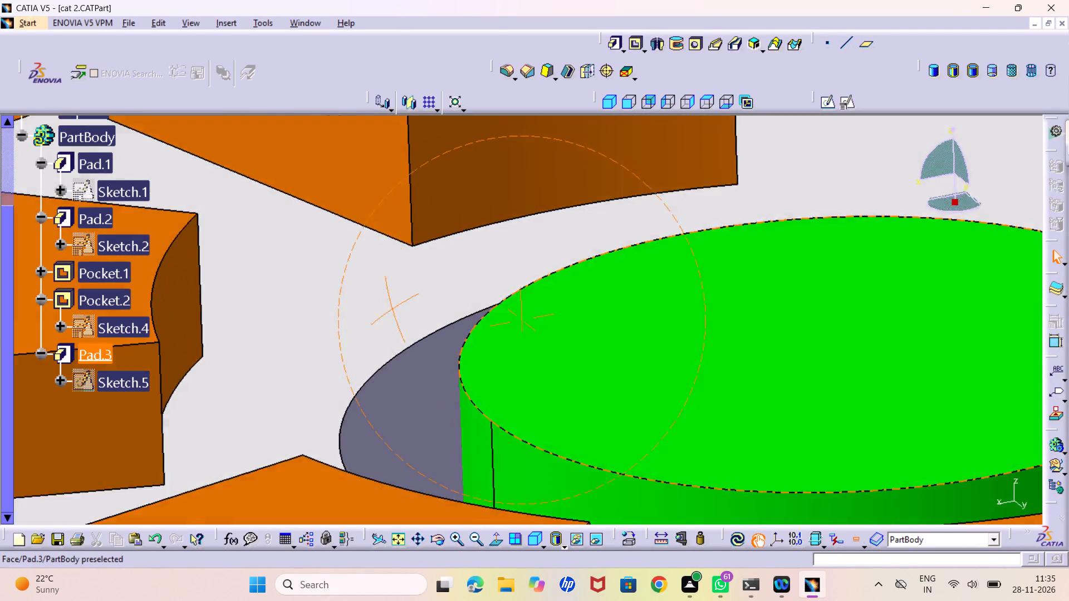
right_click_drag(393, 312, 394, 353)
middle_click_drag(393, 312, 406, 380)
middle_click_drag(444, 374, 482, 465)
right_click(444, 374)
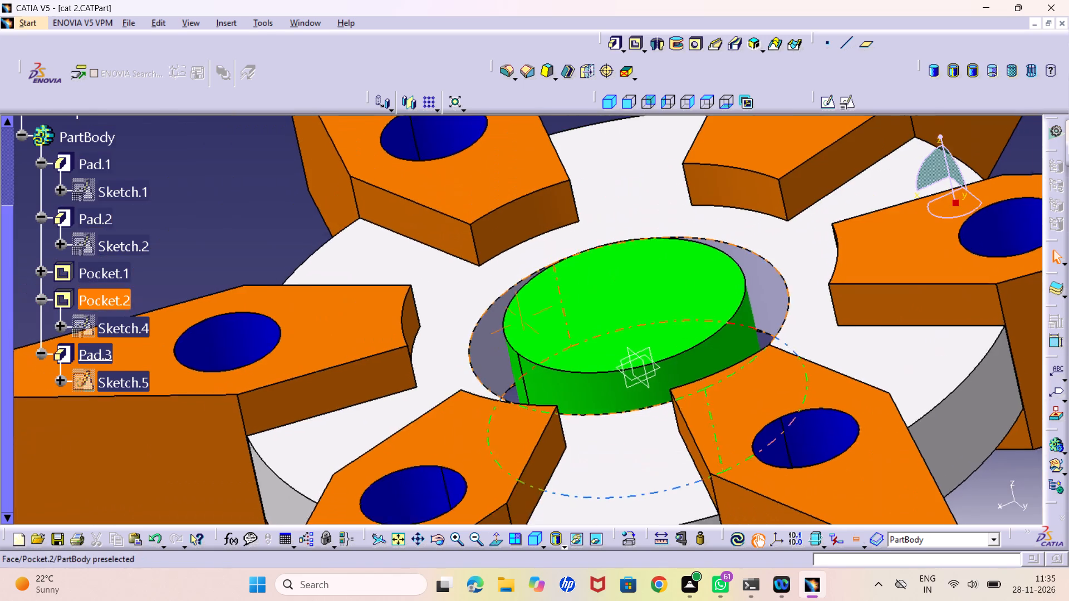
middle_click_drag(482, 465, 480, 464)
middle_click_drag(596, 489, 606, 476)
right_click(596, 440)
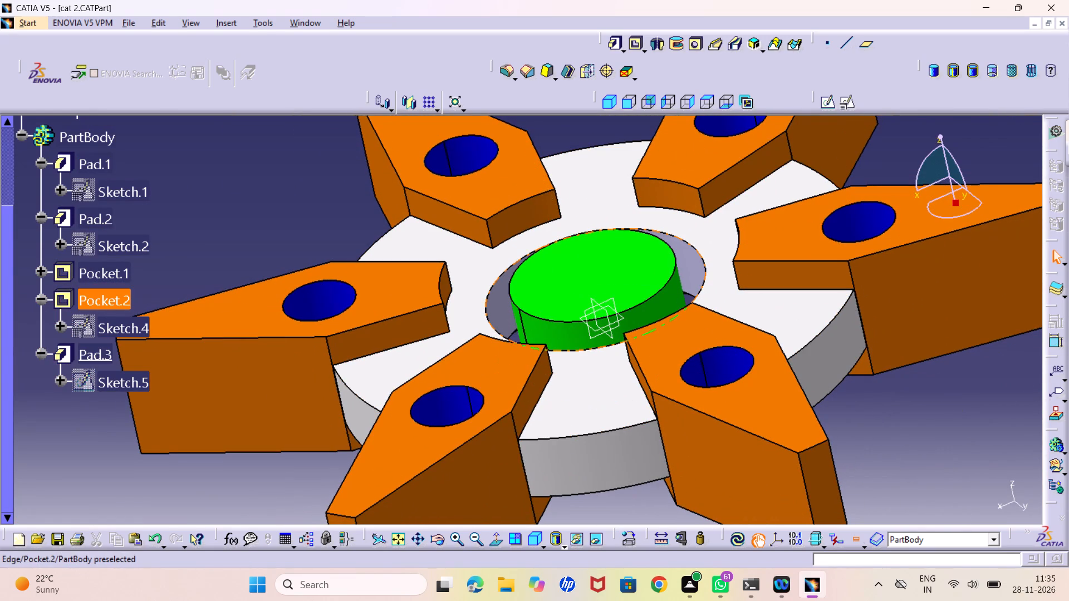
Set the fill colour of the central pocket around the green hub, Pocket.2, to blue and clear the selection.
right_click(95, 296)
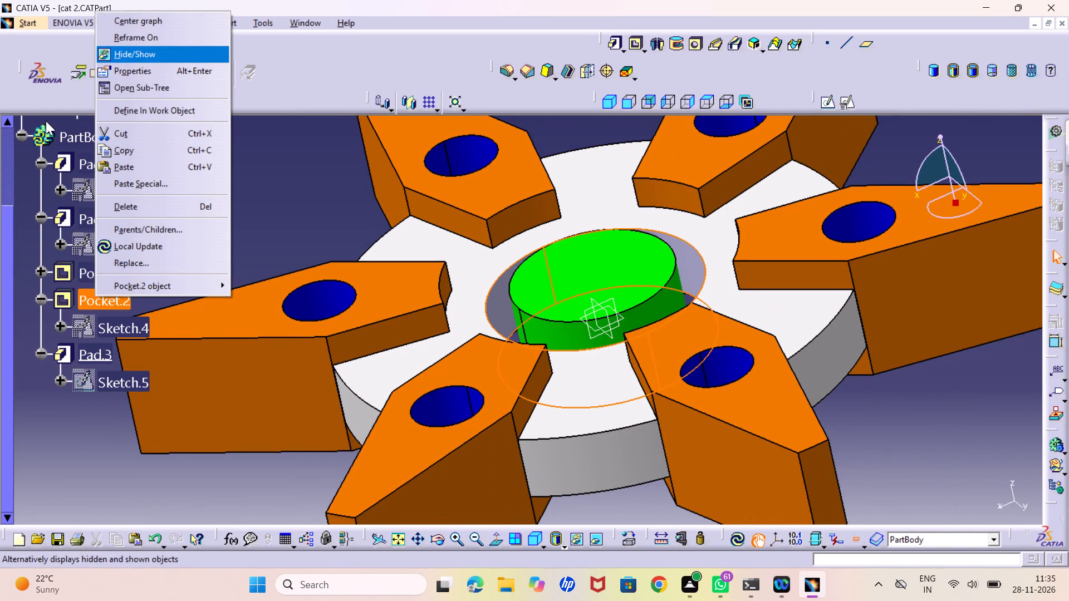
left_click(129, 70)
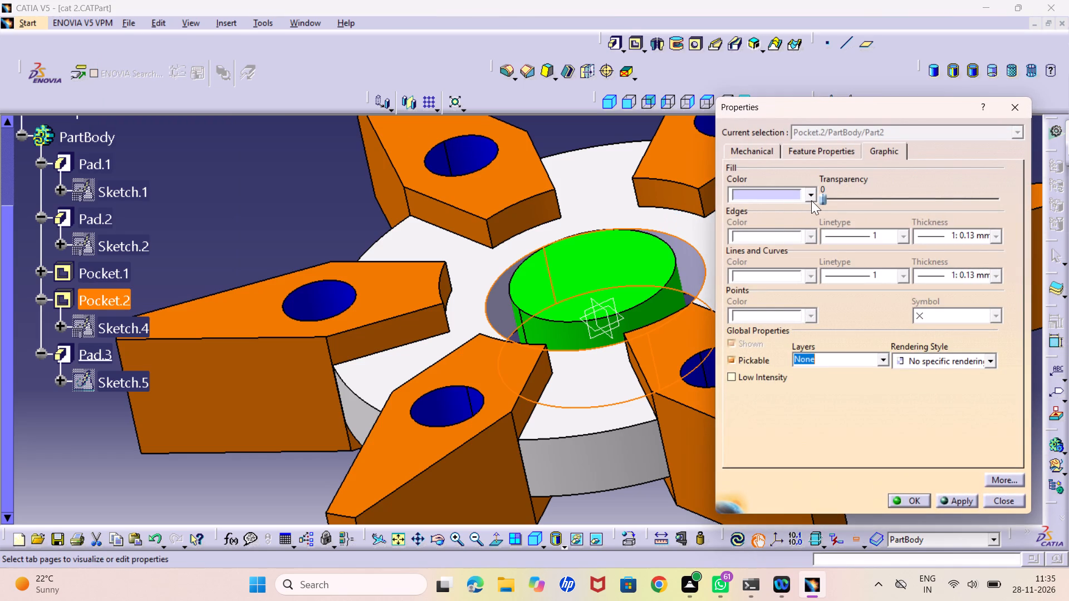
left_click(813, 196)
left_click(746, 313)
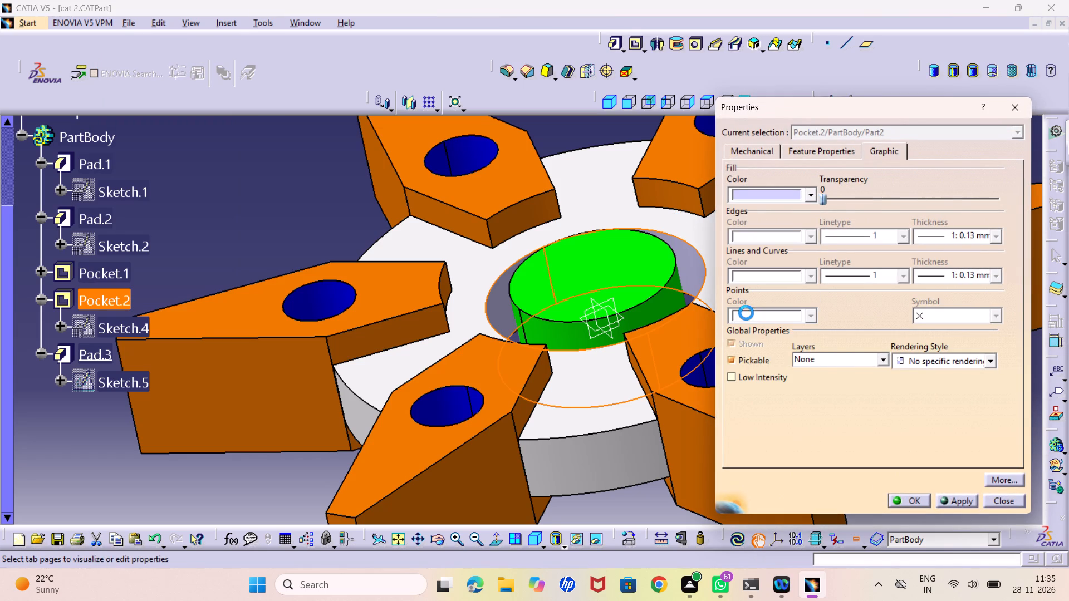
left_click(901, 494)
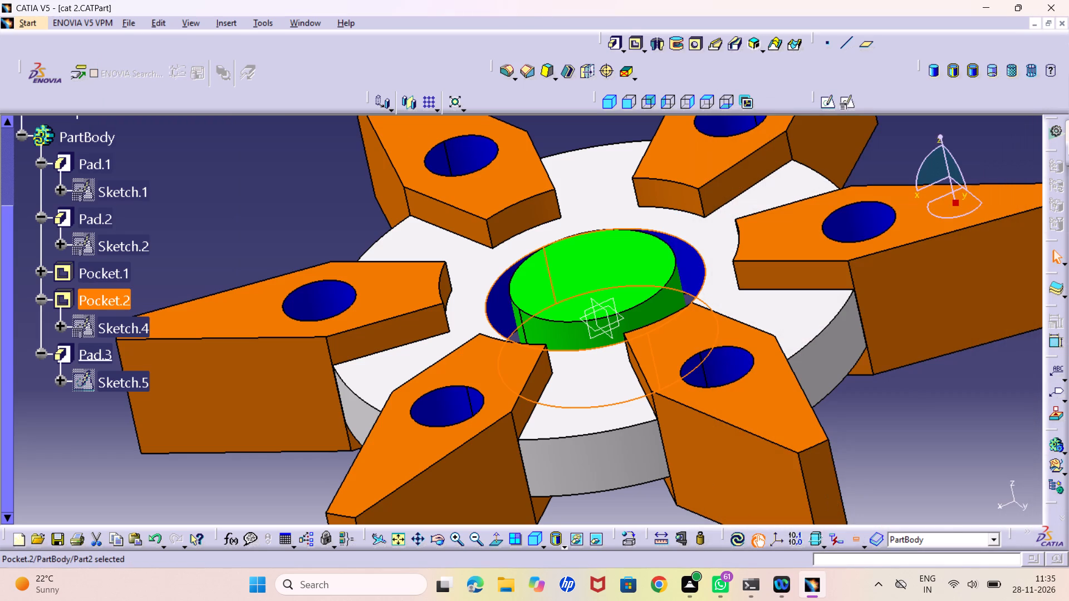
left_click(912, 481)
Restore the isometric view with the whole part in frame and save the part.
left_click(615, 105)
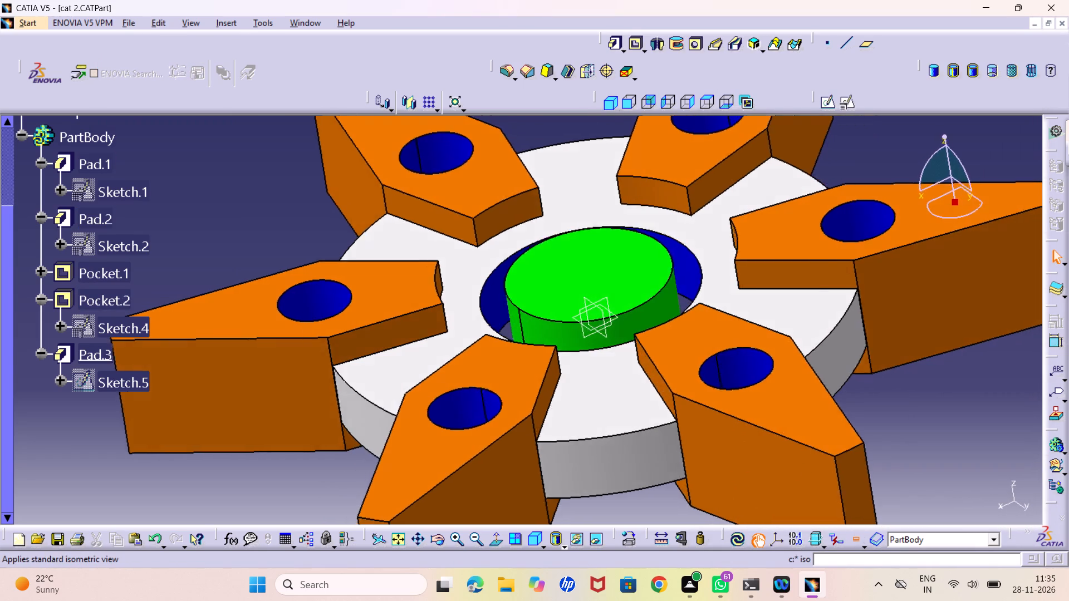
middle_click_drag(555, 219, 585, 278)
right_click(555, 219)
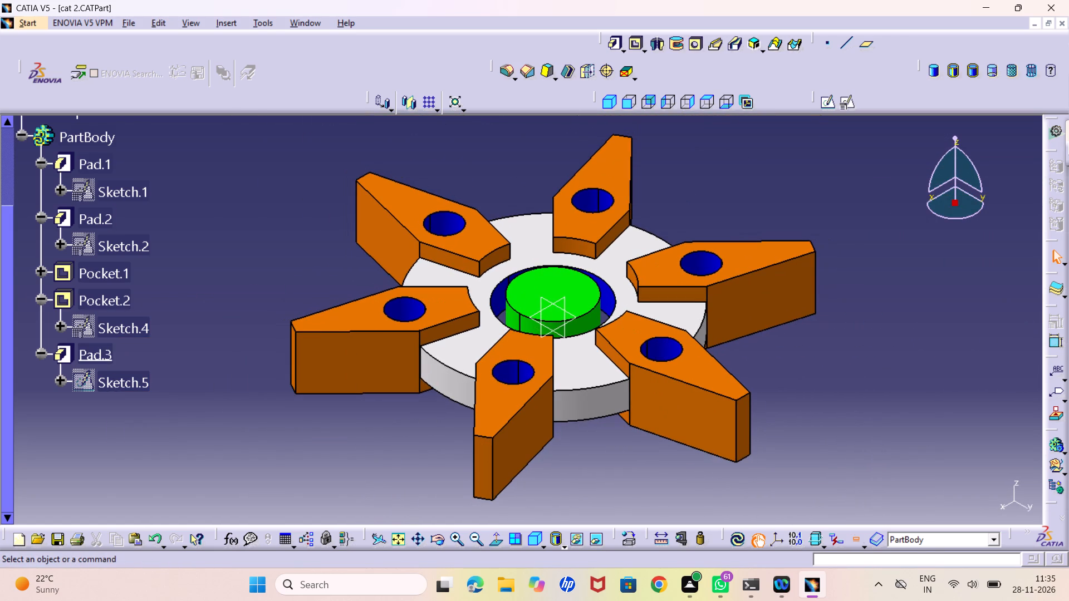
key("ctrl+s")
Examine the coloured part from its underside and around its sides.
middle_click_drag(662, 441, 419, 245)
right_click_drag(661, 441, 419, 245)
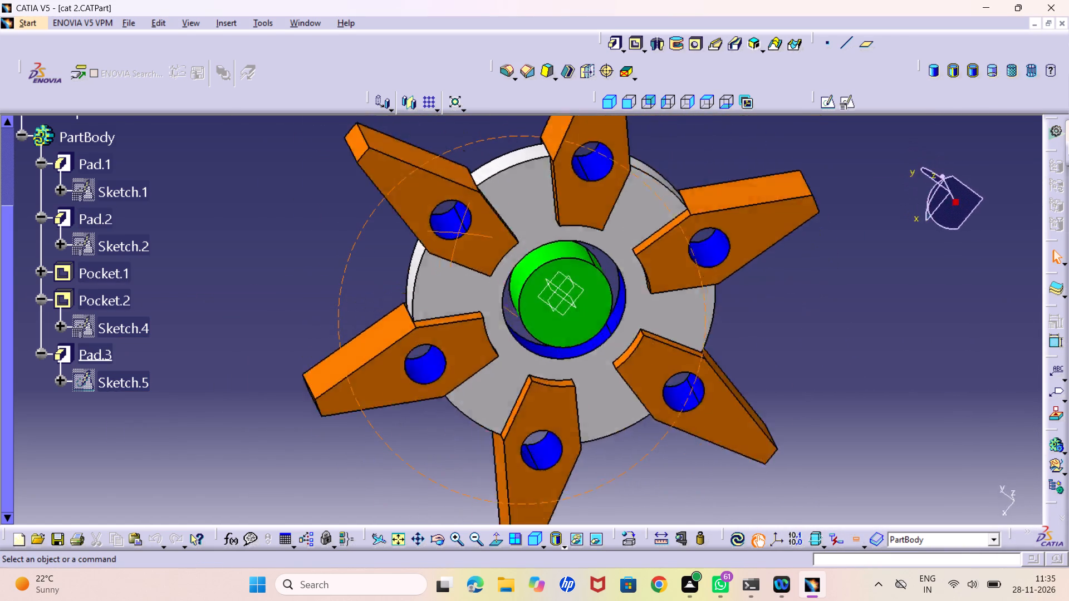
middle_click_drag(419, 245, 718, 331)
right_click_drag(419, 245, 718, 331)
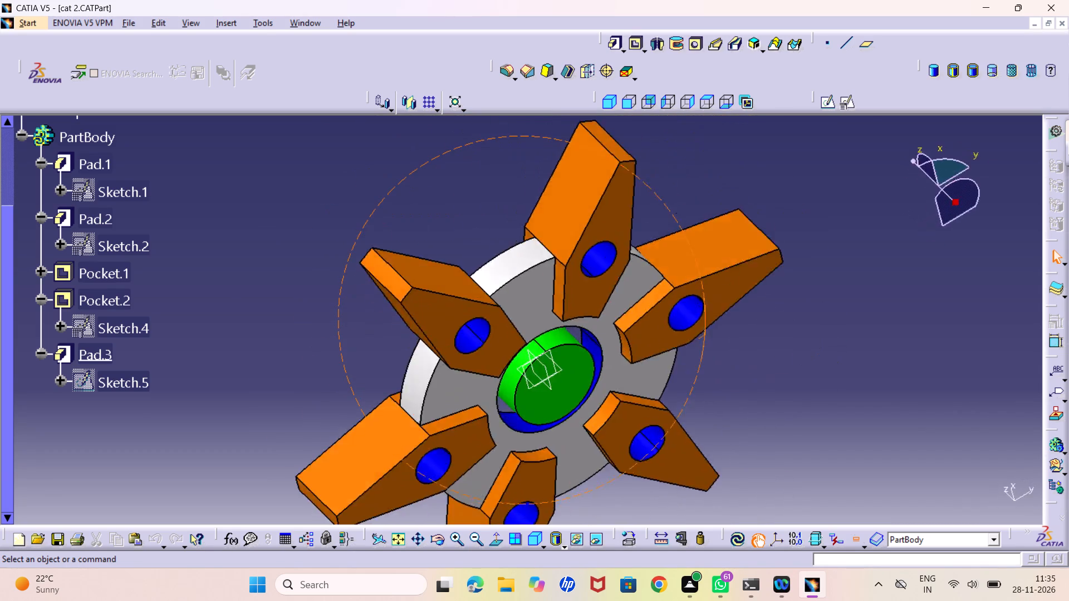
right_click_drag(718, 331, 631, 491)
middle_click_drag(718, 331, 630, 491)
middle_click_drag(463, 282, 398, 475)
right_click_drag(449, 337, 398, 475)
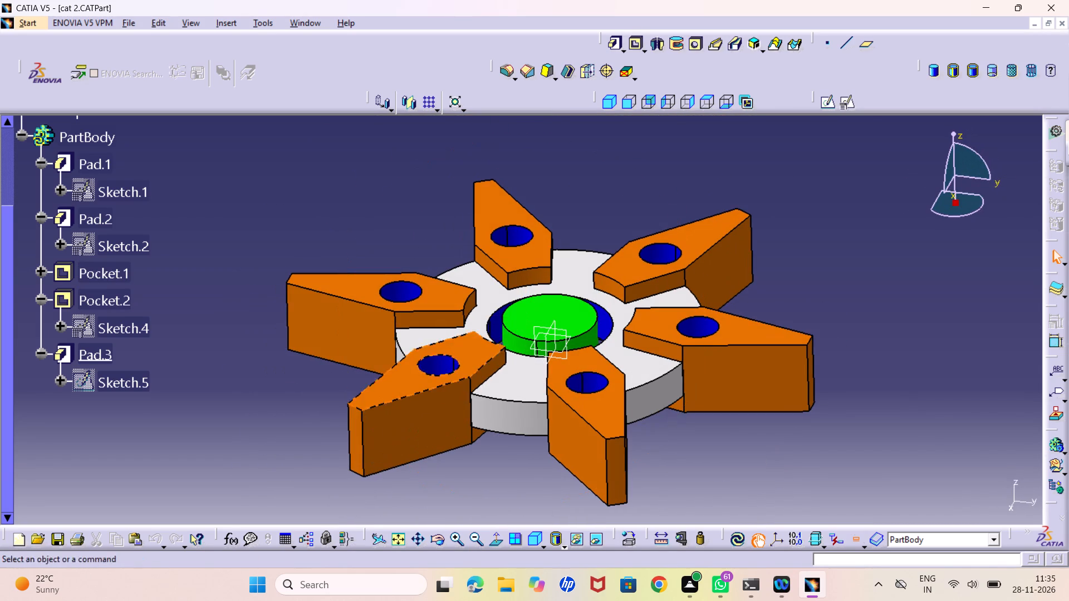
Return the part to the isometric view, fit it in frame and save it again.
left_click(612, 101)
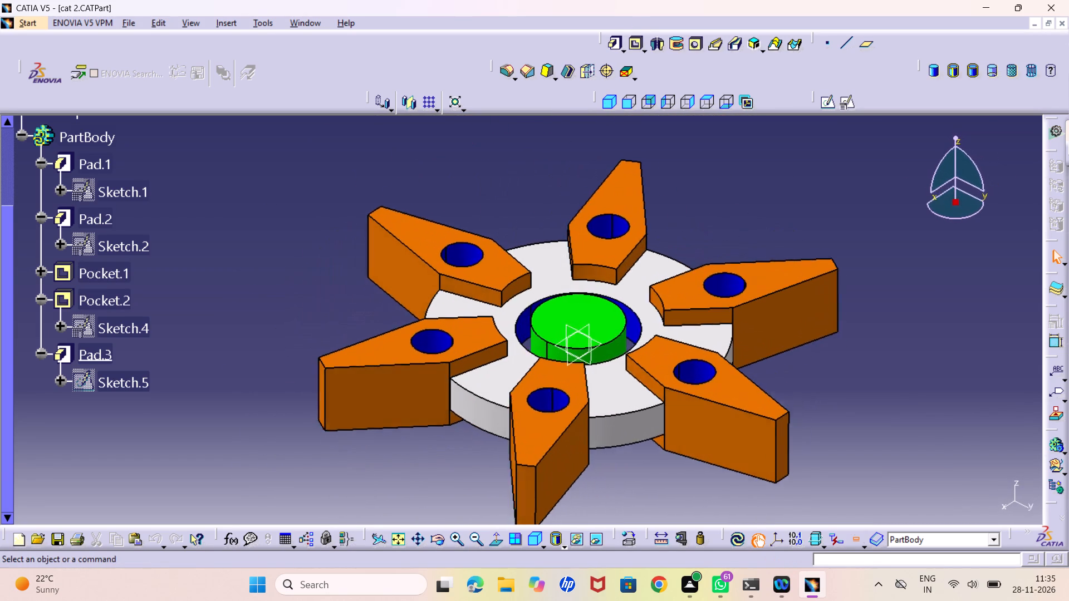
middle_click_drag(687, 211, 700, 228)
right_click(687, 211)
middle_click_drag(742, 239, 726, 226)
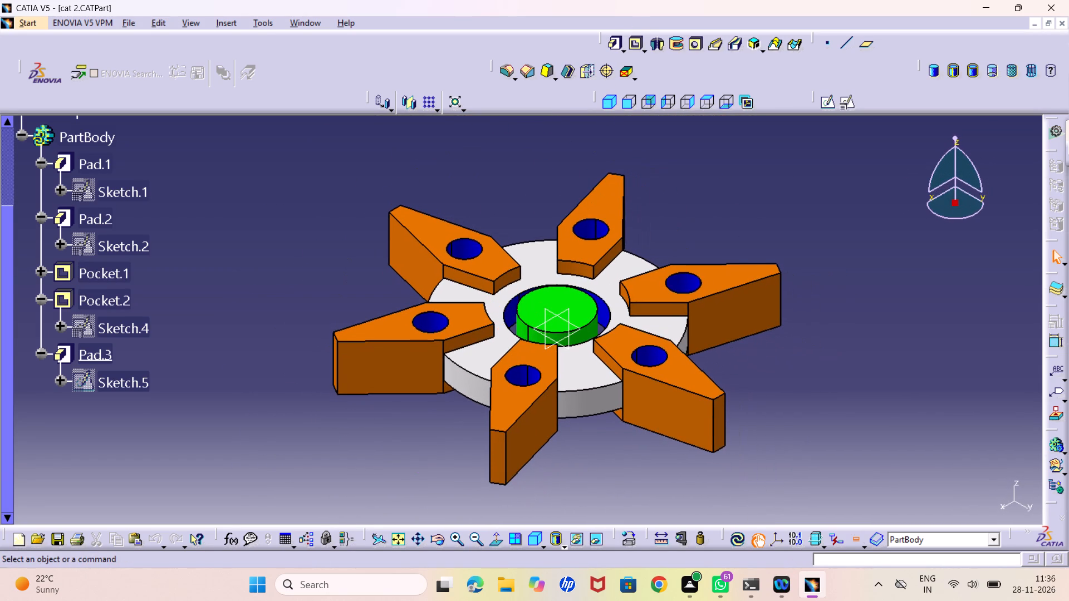
key("ctrl+s")
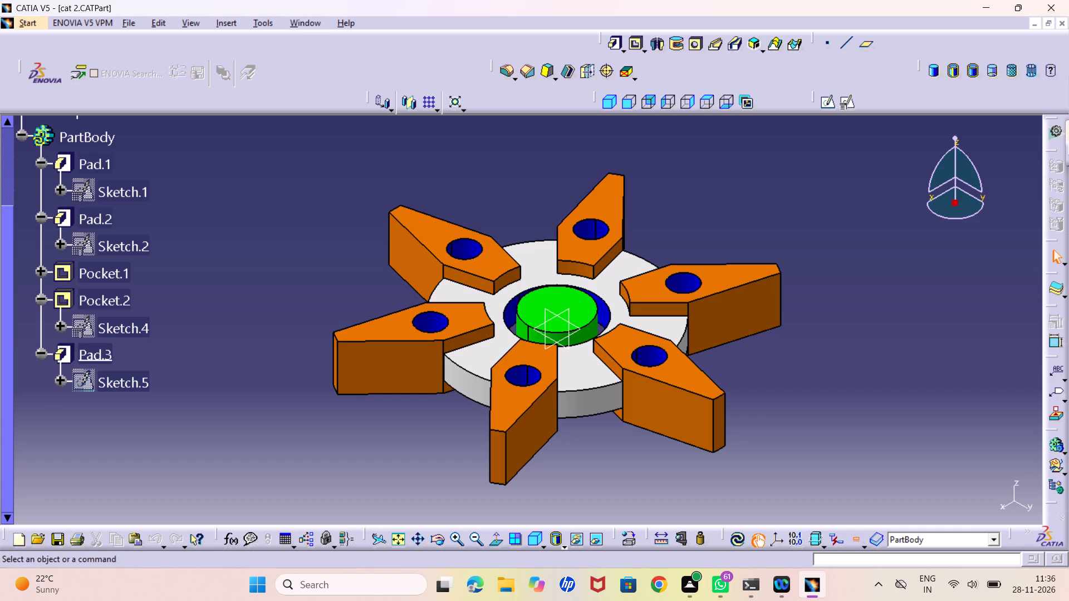